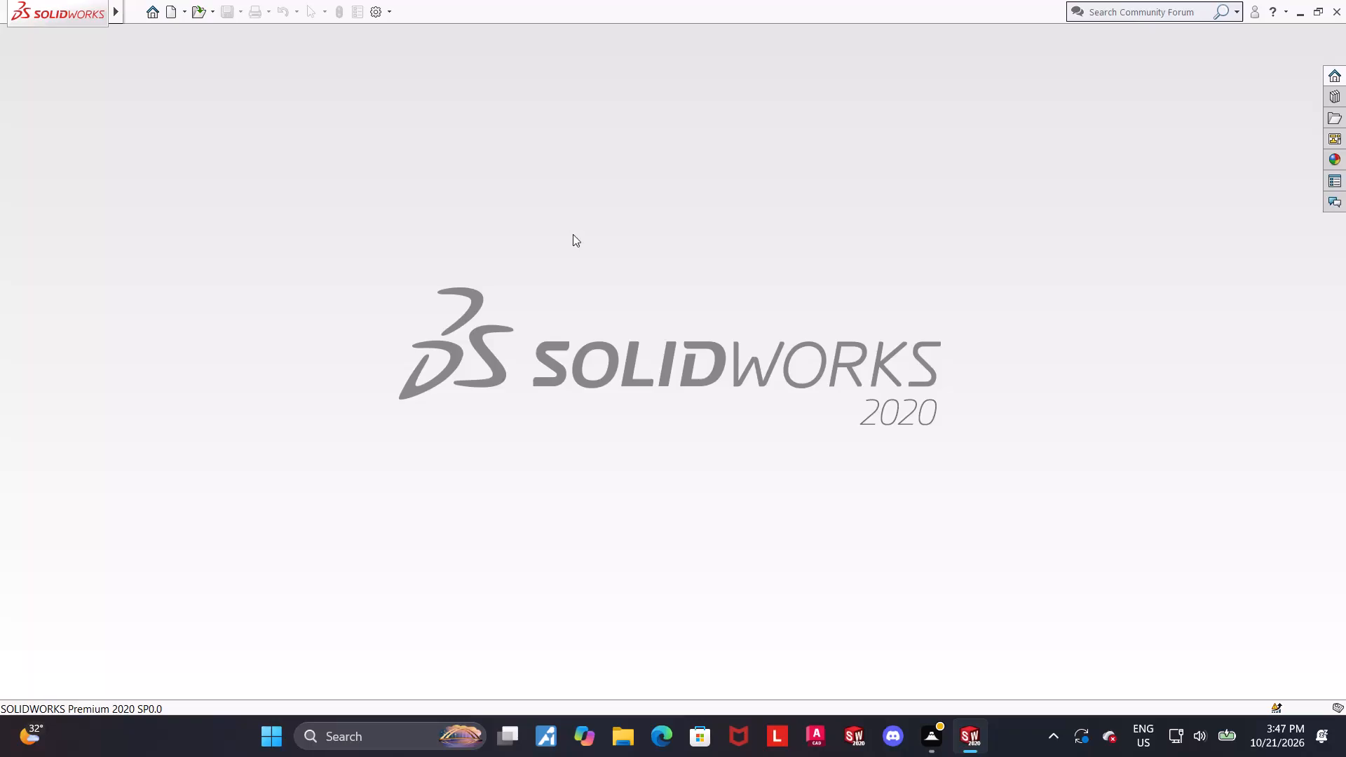
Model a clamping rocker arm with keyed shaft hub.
Create a new part document.
click(170, 16)
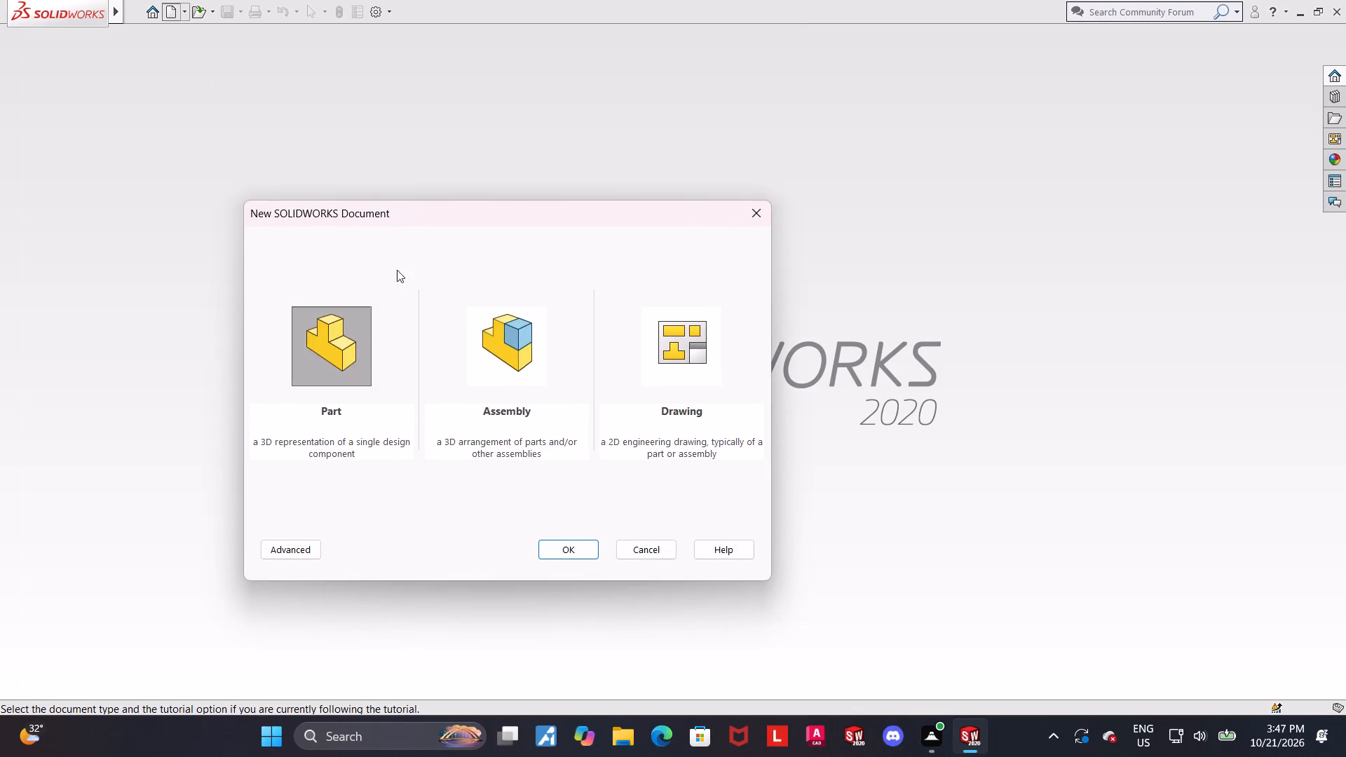
double_click(326, 343)
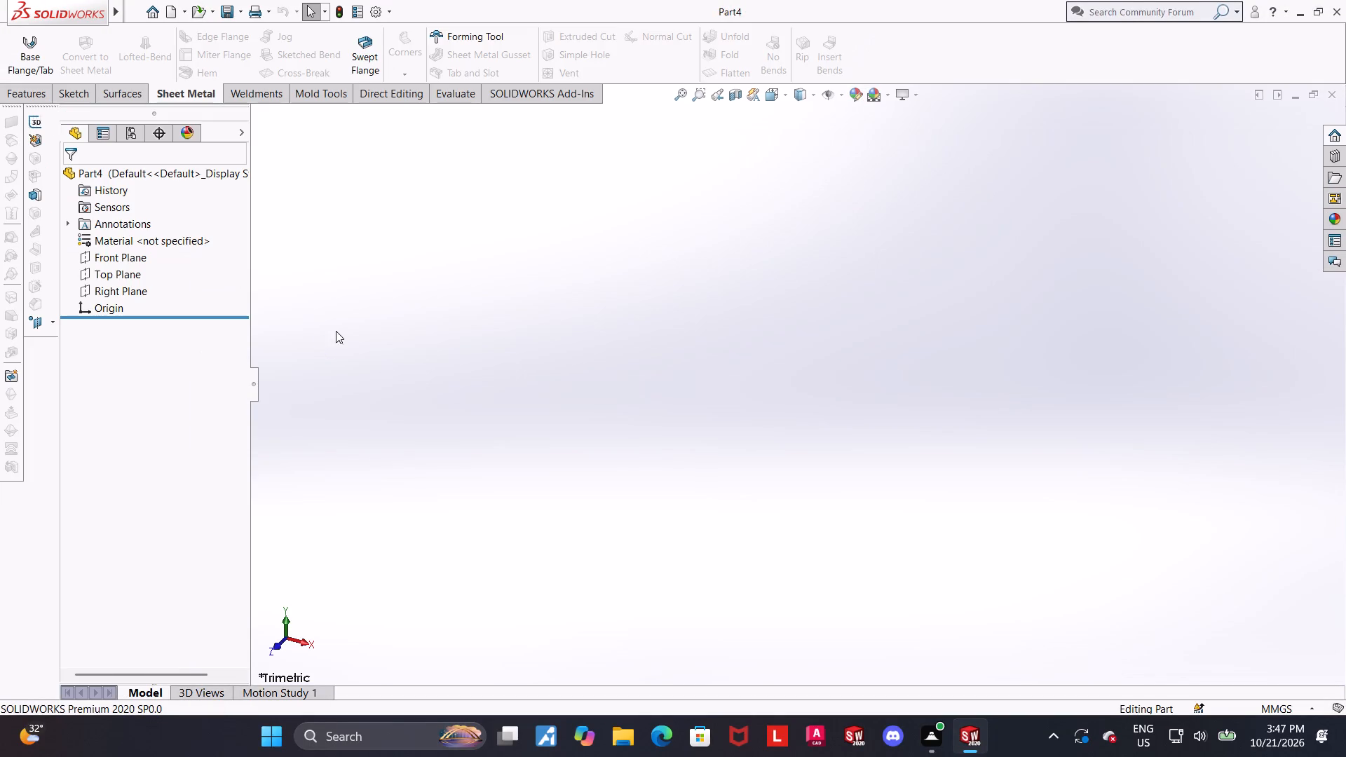
Sketch a circle about 51 mm in diameter on the Right Plane, centred on the origin.
click(35, 91)
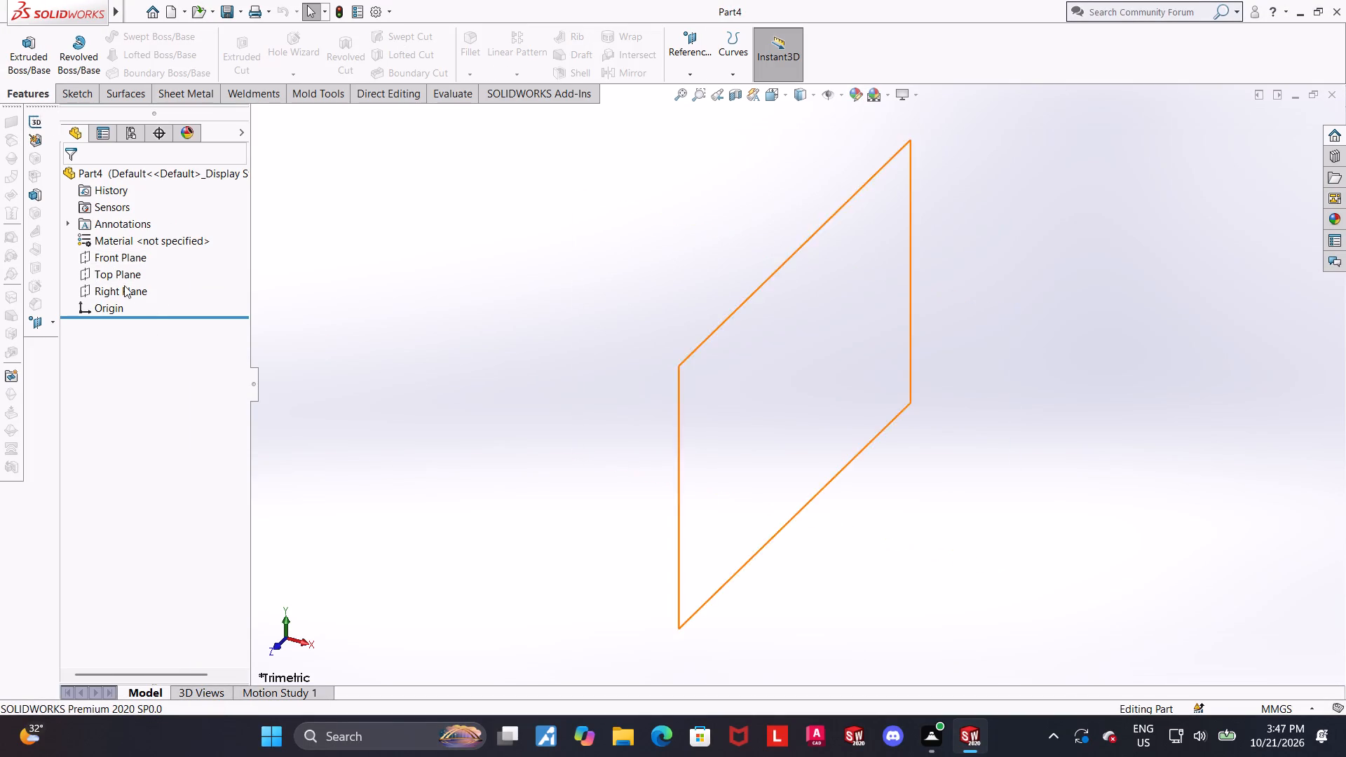
click(119, 289)
click(135, 266)
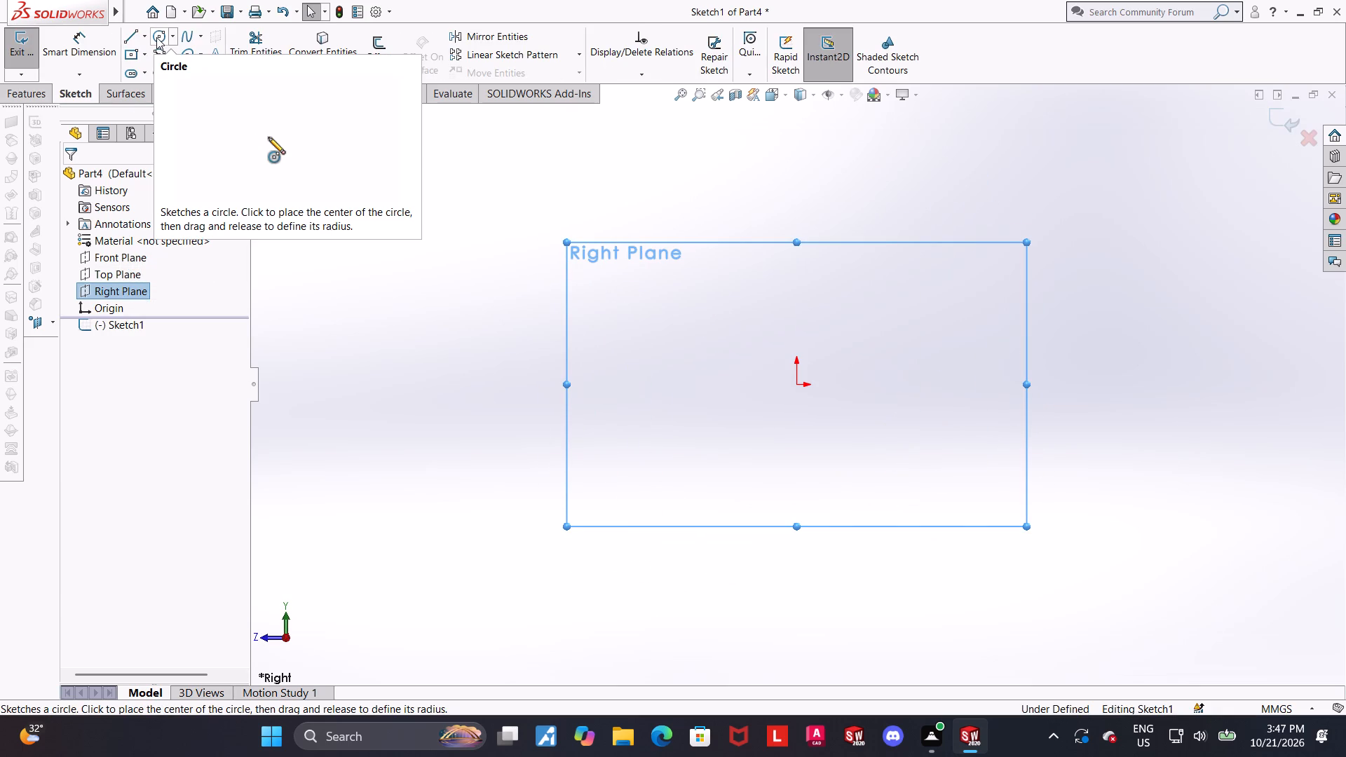
click(156, 37)
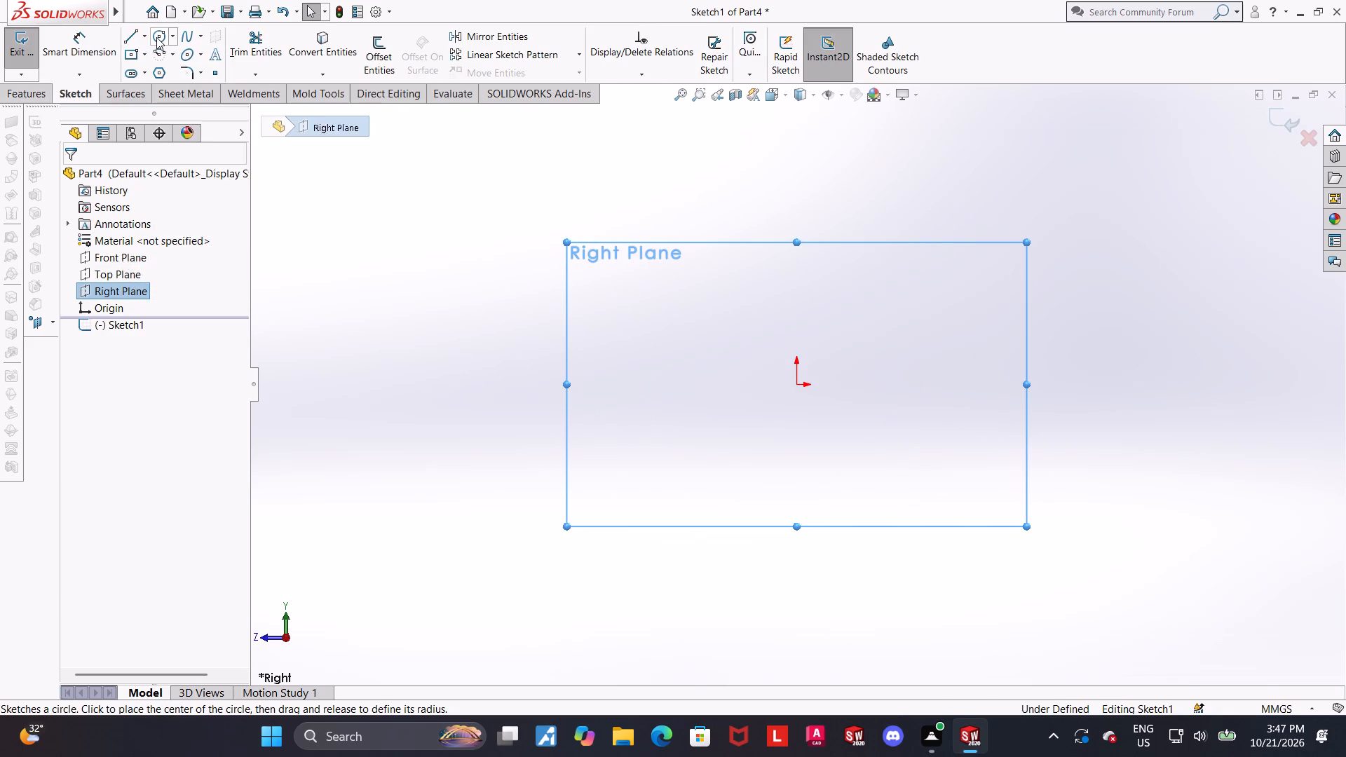
click(798, 385)
click(857, 359)
key(Escape)
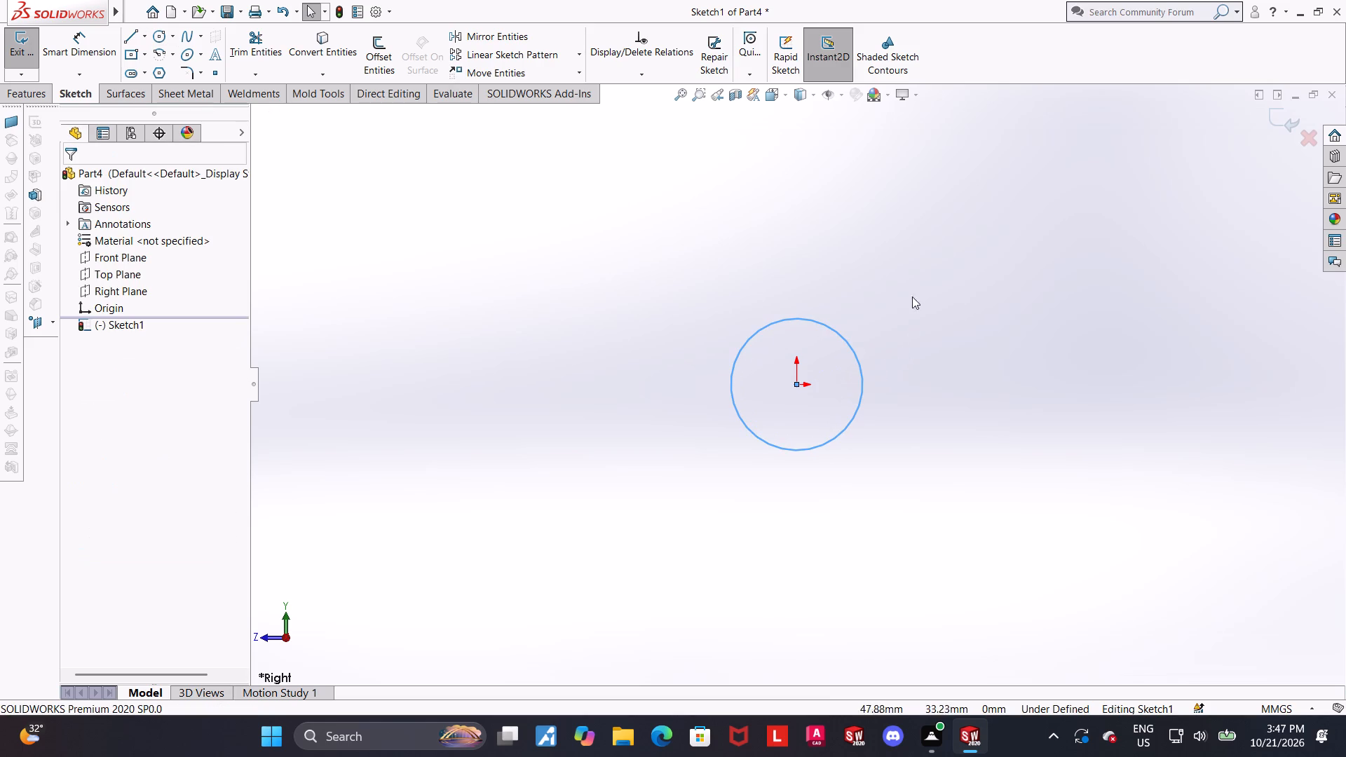
Dimension the circle's diameter to 20 mm and finish the sketch.
click(95, 40)
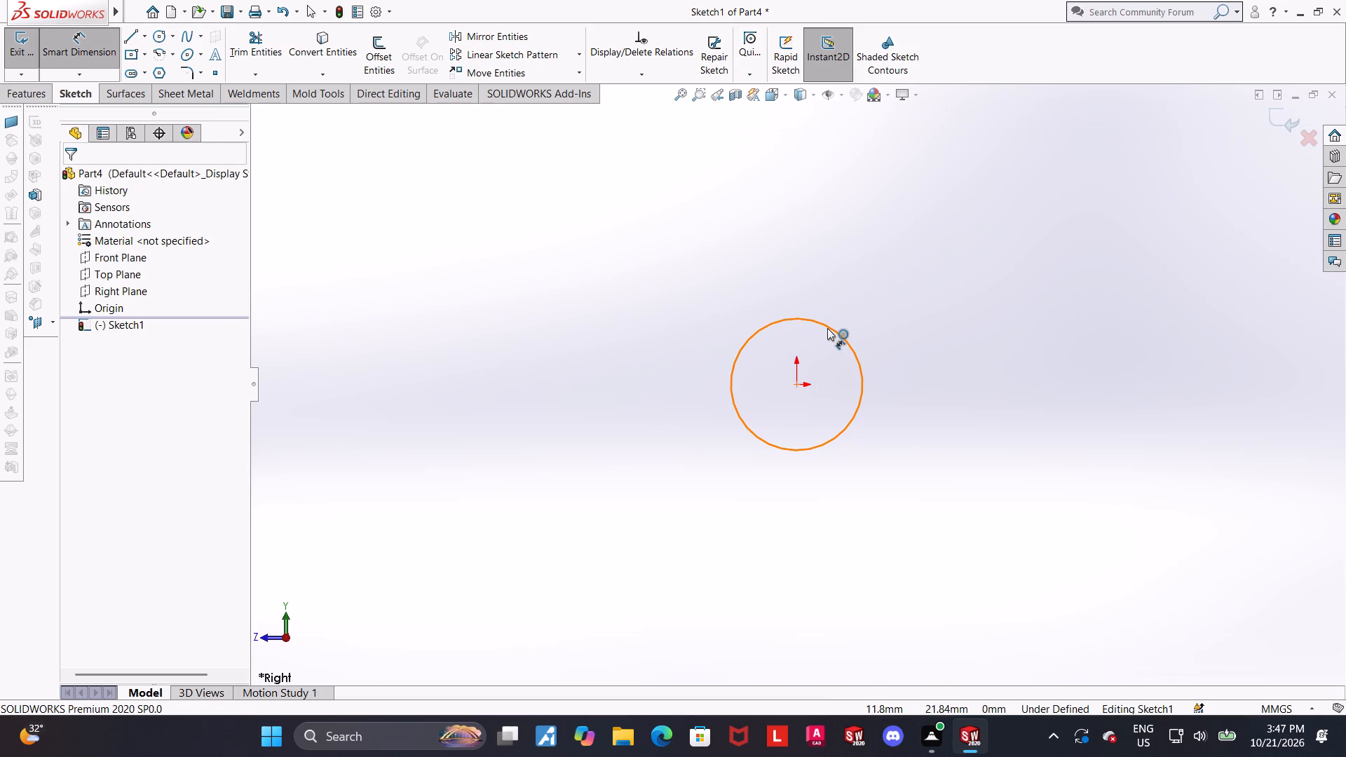
click(827, 328)
click(836, 285)
key(2)
key(0)
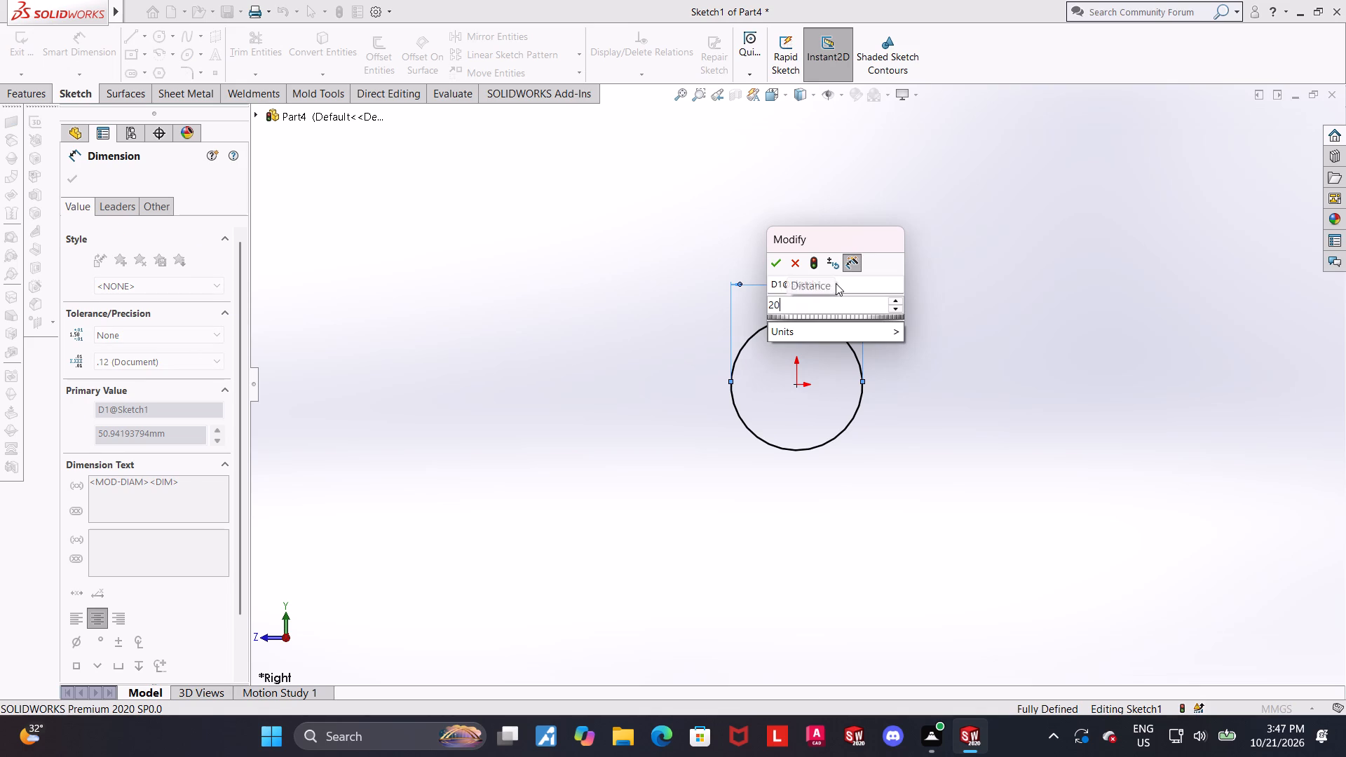
key(Return)
key(Escape)
scroll(883, 343, up, 1)
scroll(982, 344, down, 2)
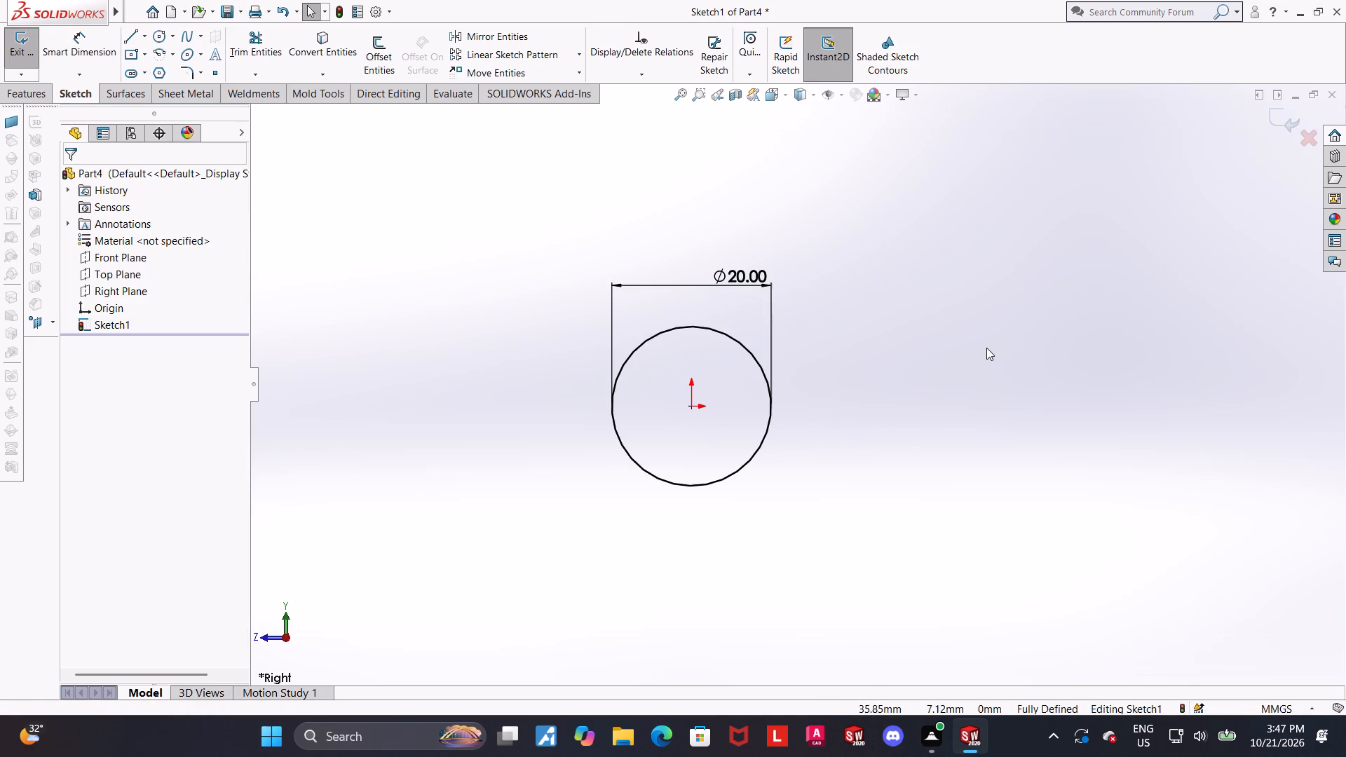
click(1296, 118)
Extrude the circle as a Blind boss with a depth of 48 mm.
scroll(939, 352, up, 1)
middle_drag(942, 369, 977, 381)
click(29, 55)
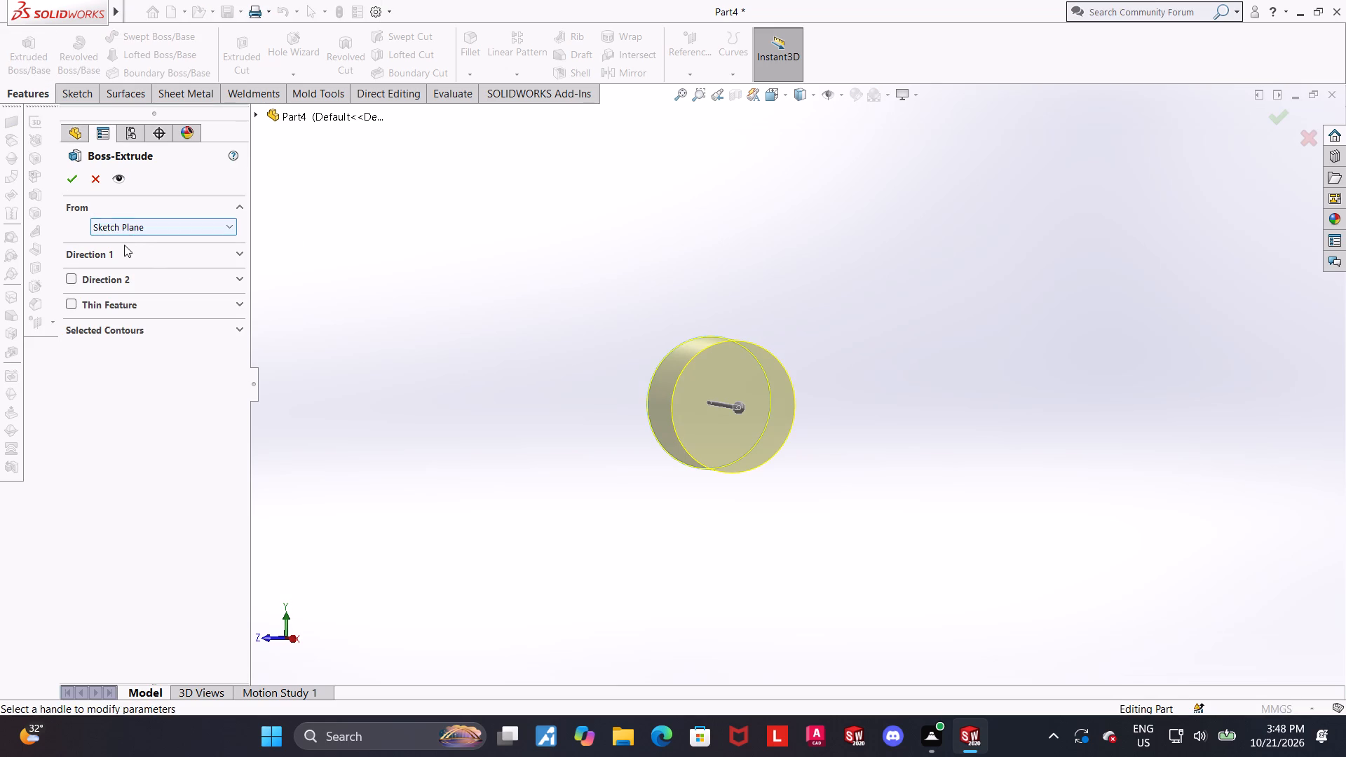
click(125, 249)
scroll(752, 354, up, 1)
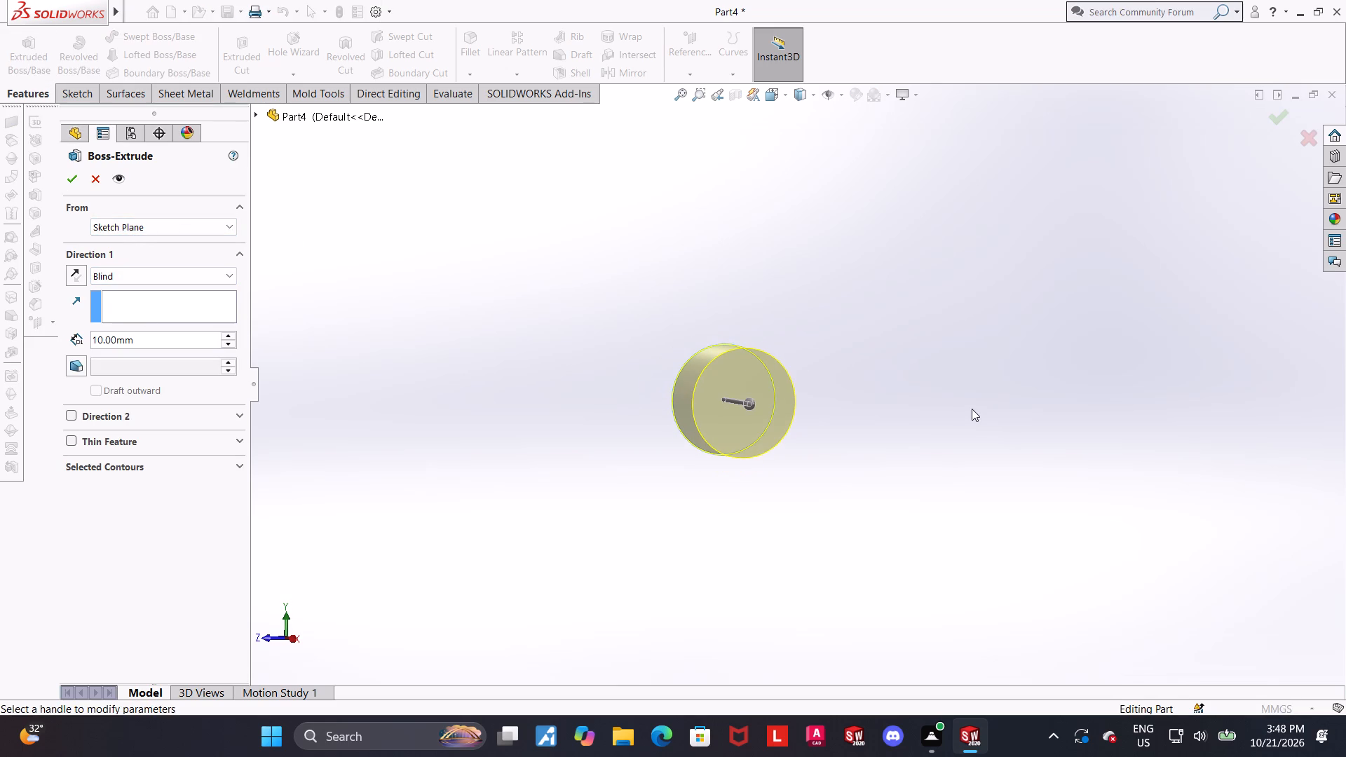
scroll(972, 425, down, 1)
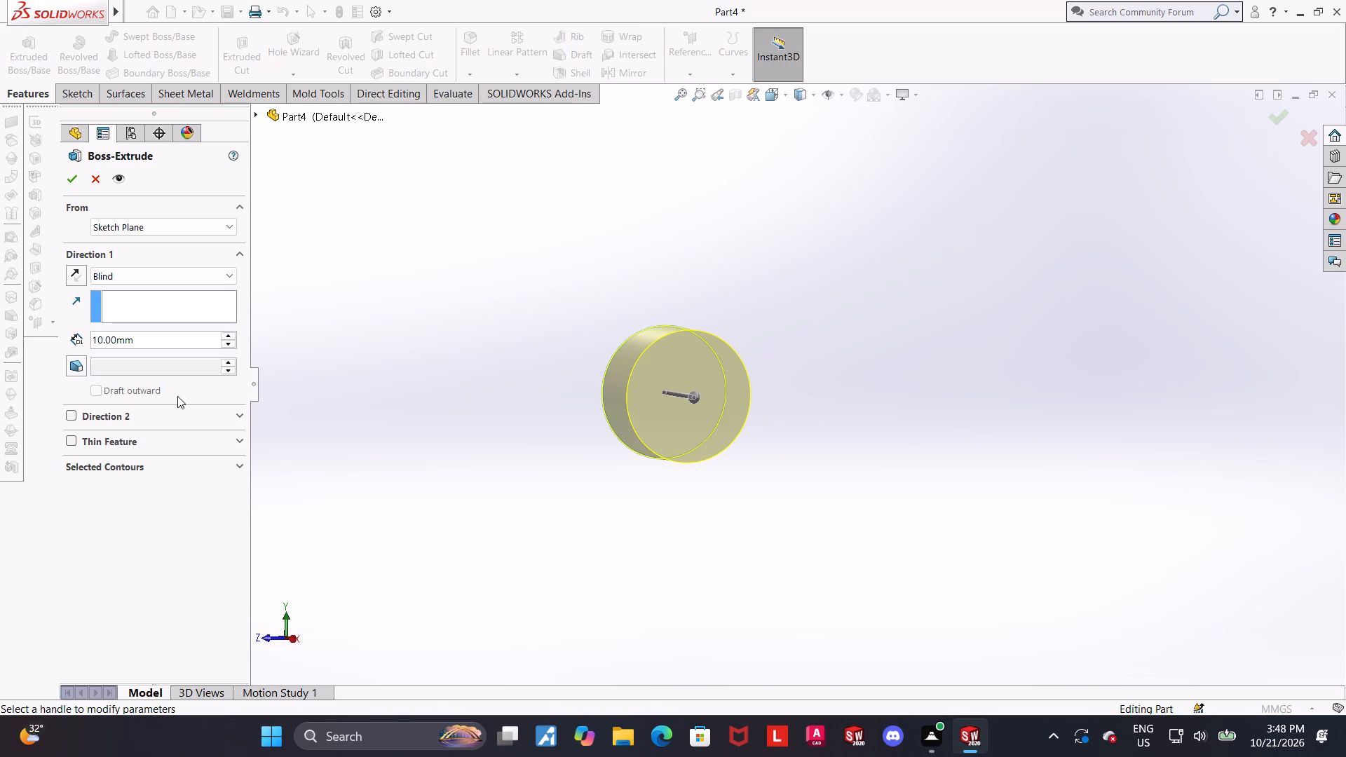
click(148, 339)
drag(158, 339, 15, 334)
key(4)
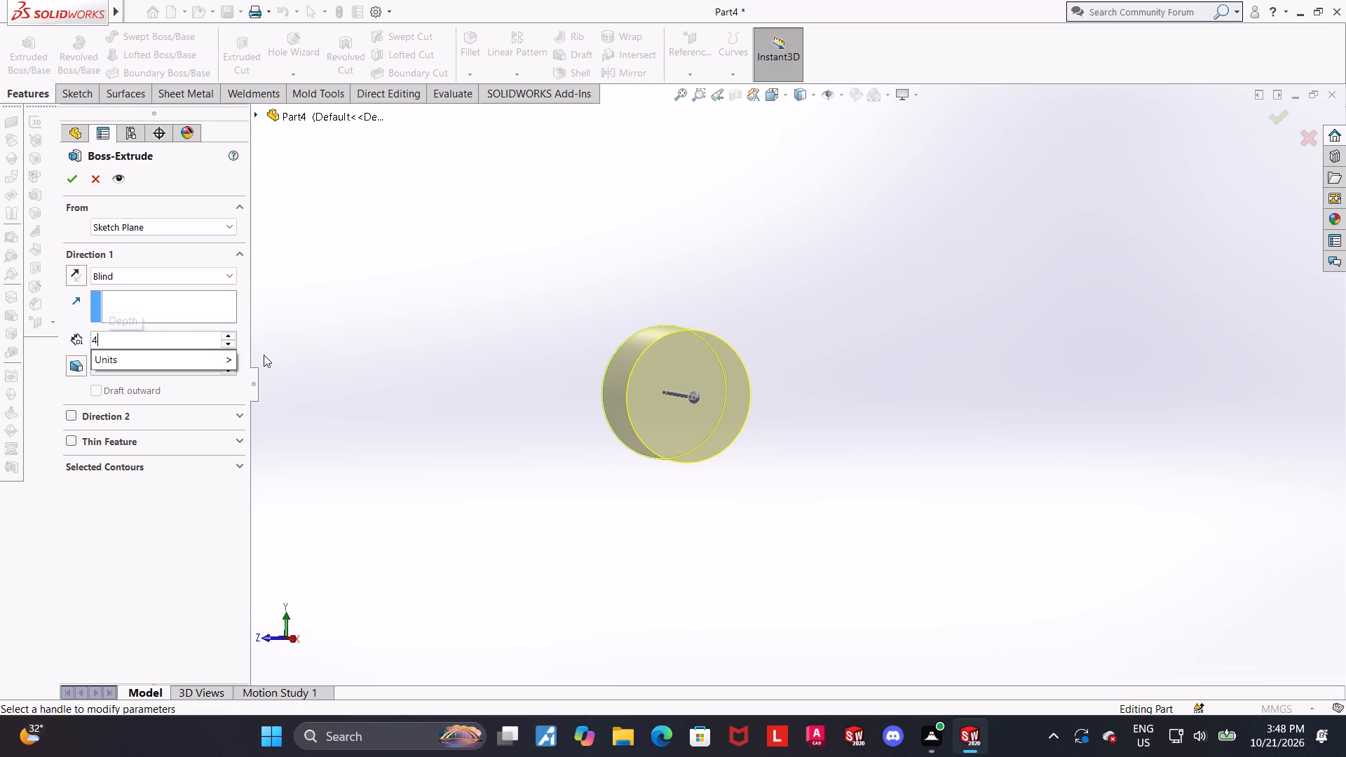
key(8)
key(Return)
click(72, 182)
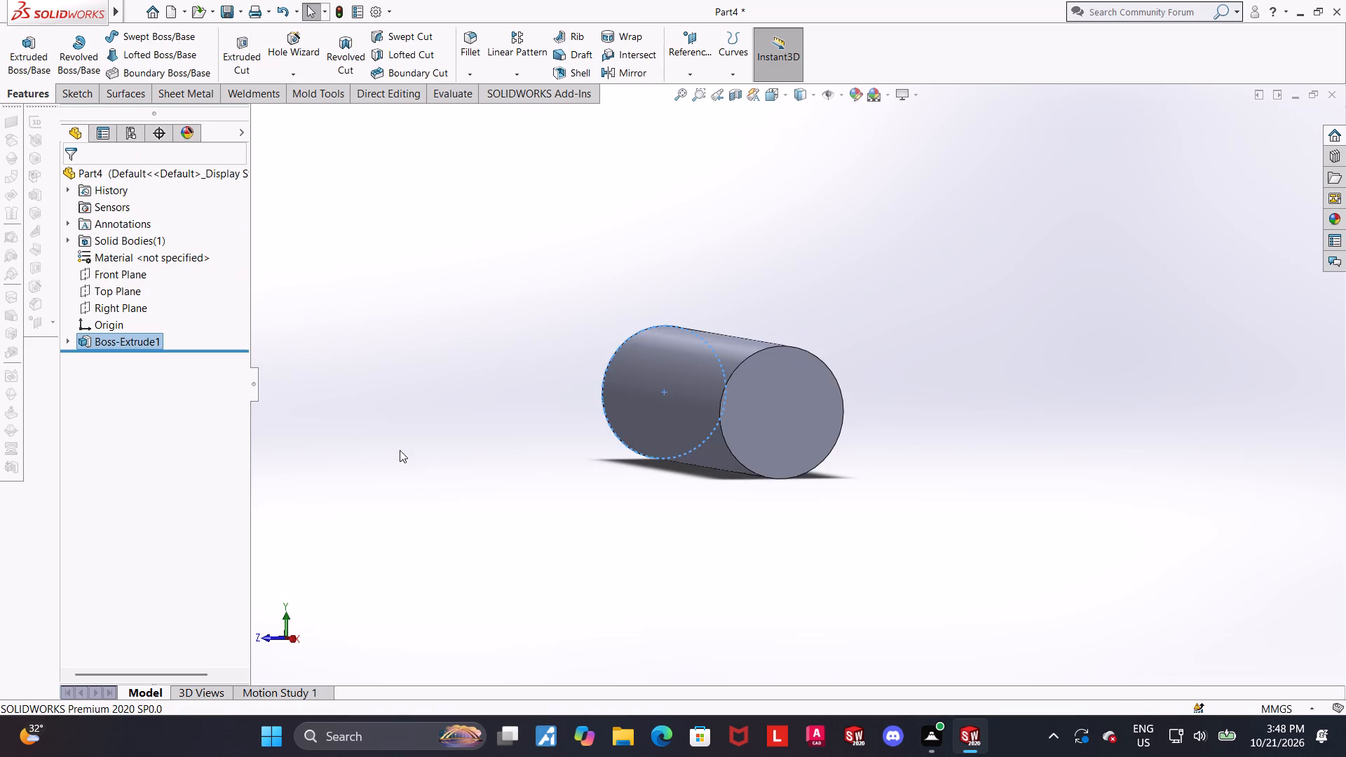
click(400, 450)
Start a sketch on the cylinder's end face and draw a circle of about 4.7 mm radius centred on the origin.
click(803, 413)
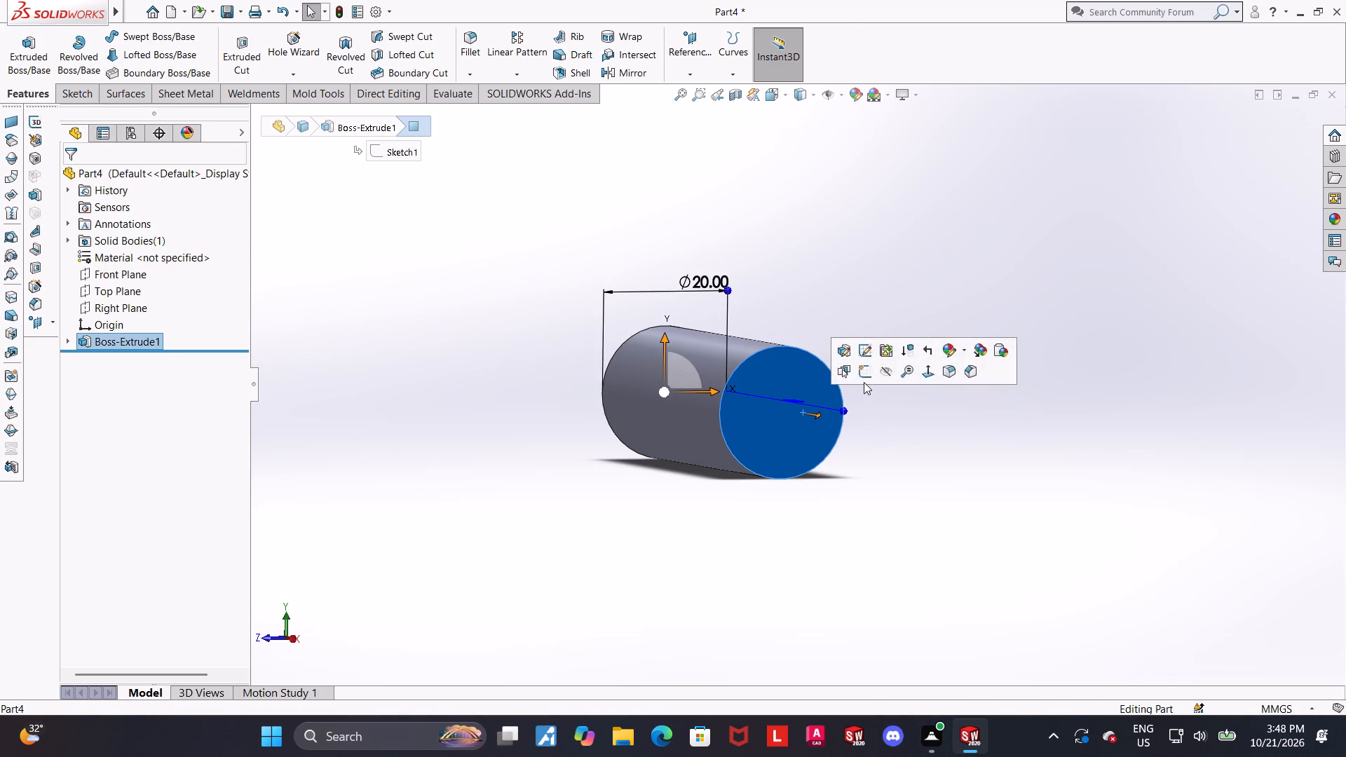
click(865, 376)
click(127, 364)
click(156, 349)
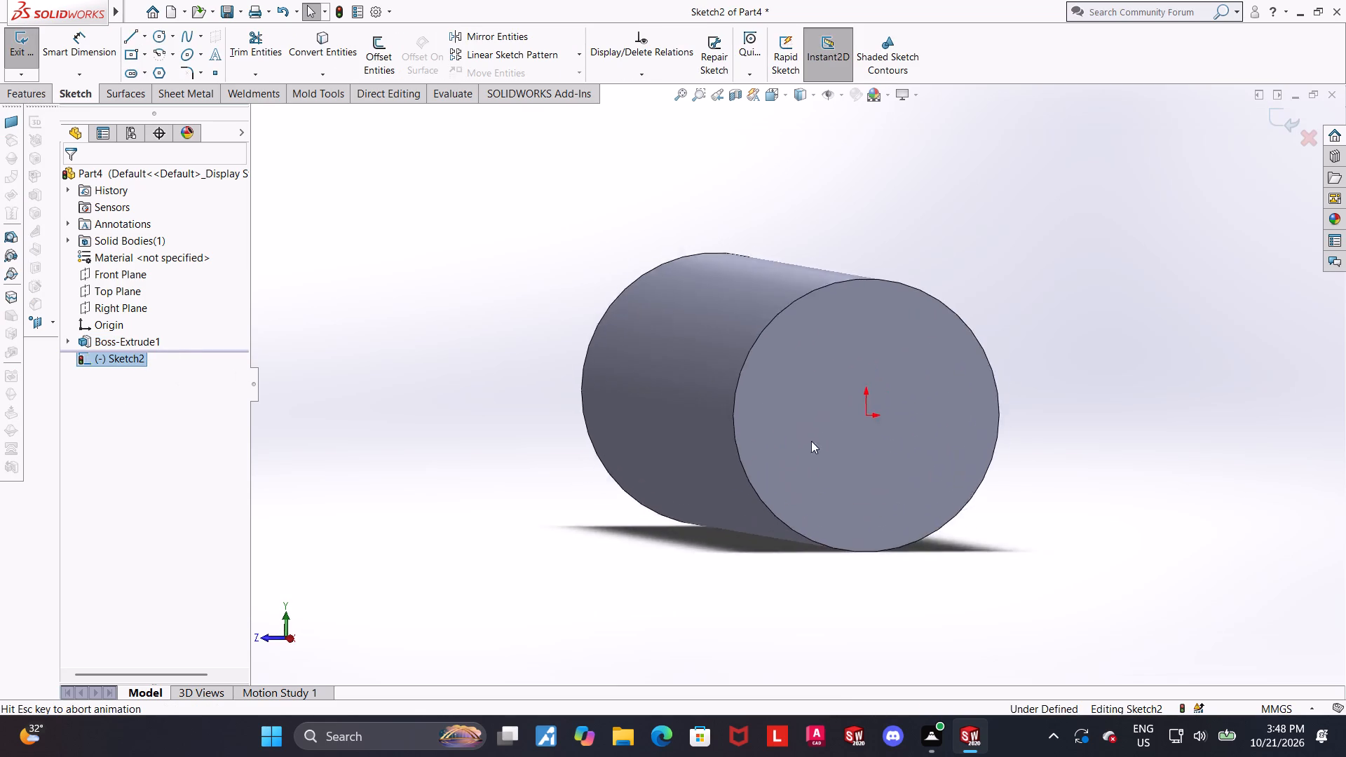
click(155, 39)
scroll(795, 358, up, 1)
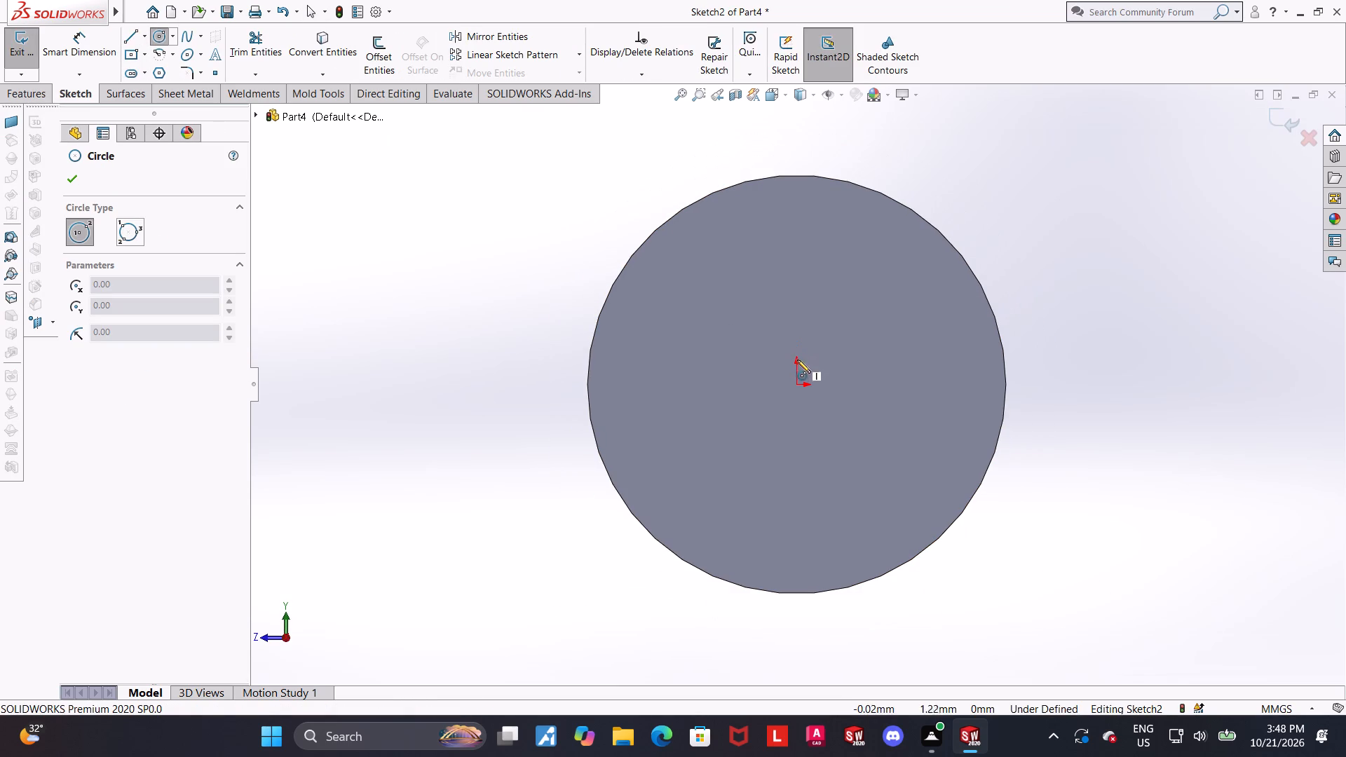
click(796, 386)
click(868, 315)
key(Escape)
key(Escape)
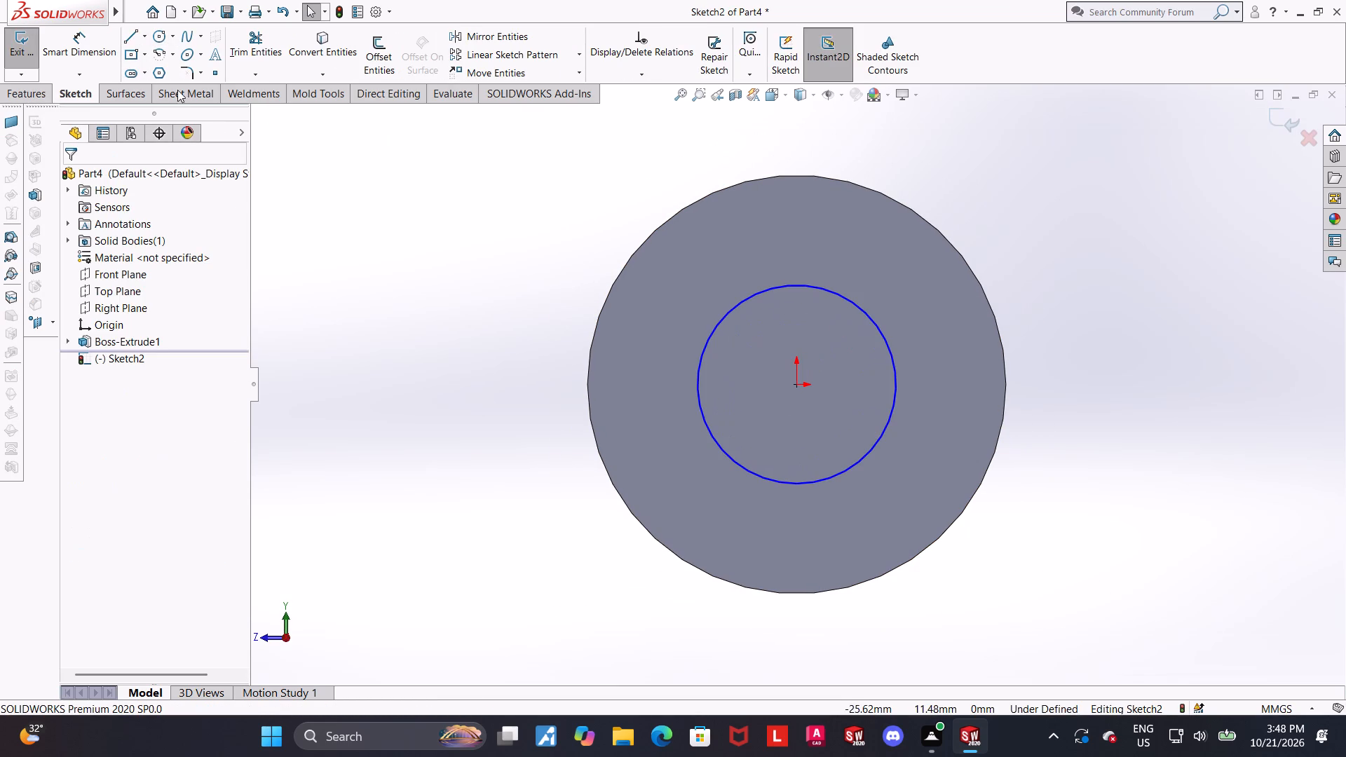
Draw a three-sided rectangular keyway about 3.2 mm wide with lines projecting below the inner circle.
click(135, 34)
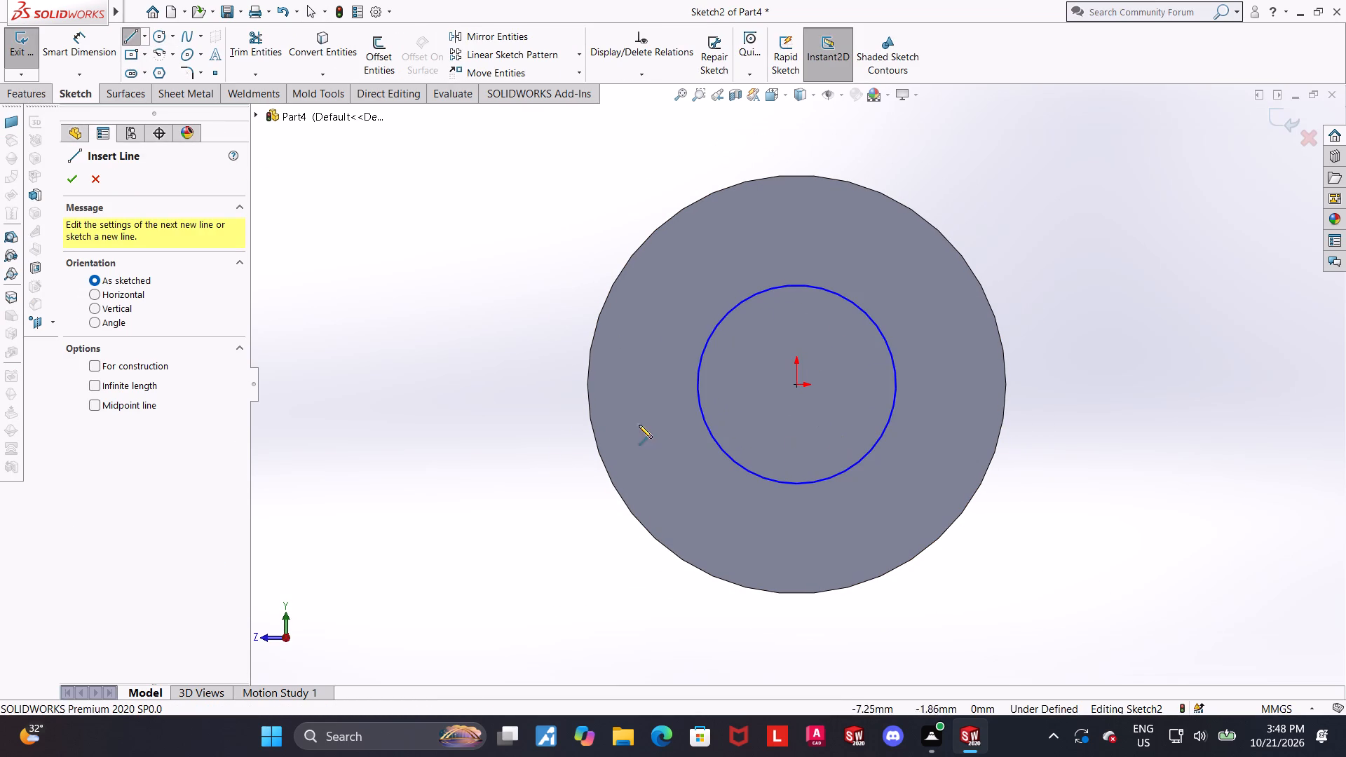
click(759, 480)
click(762, 505)
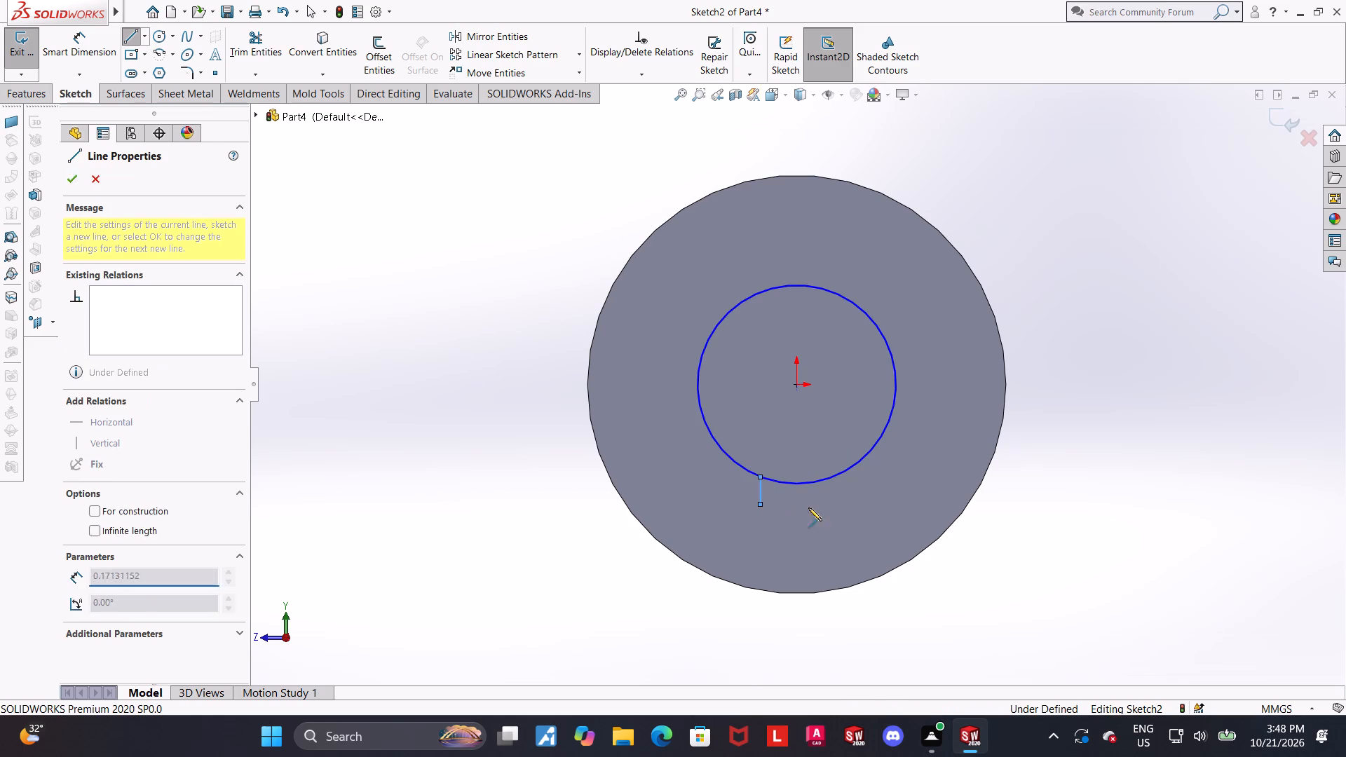
click(828, 506)
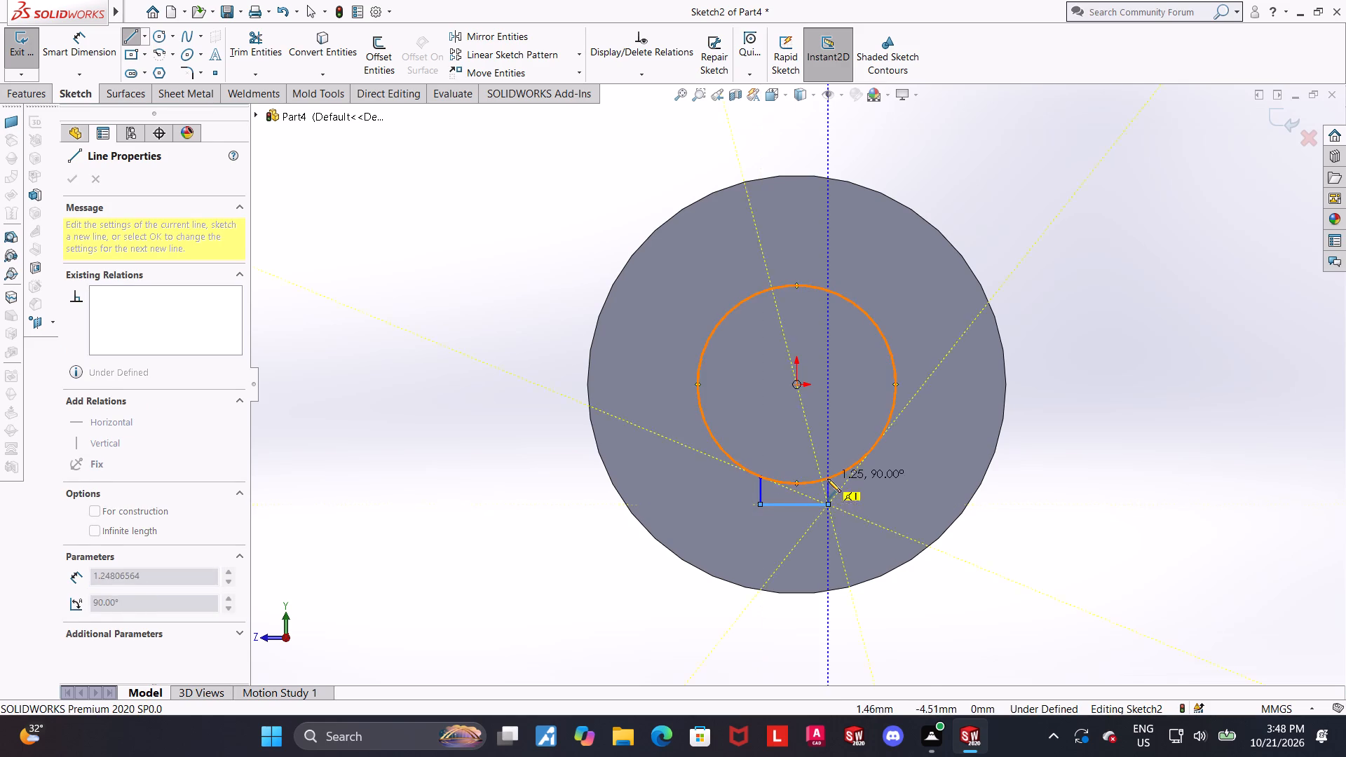
click(827, 479)
key(Escape)
key(Escape)
key(Escape)
Trim away the arc segment of the inner circle between the keyway's two side lines.
click(232, 36)
drag(808, 493, 808, 491)
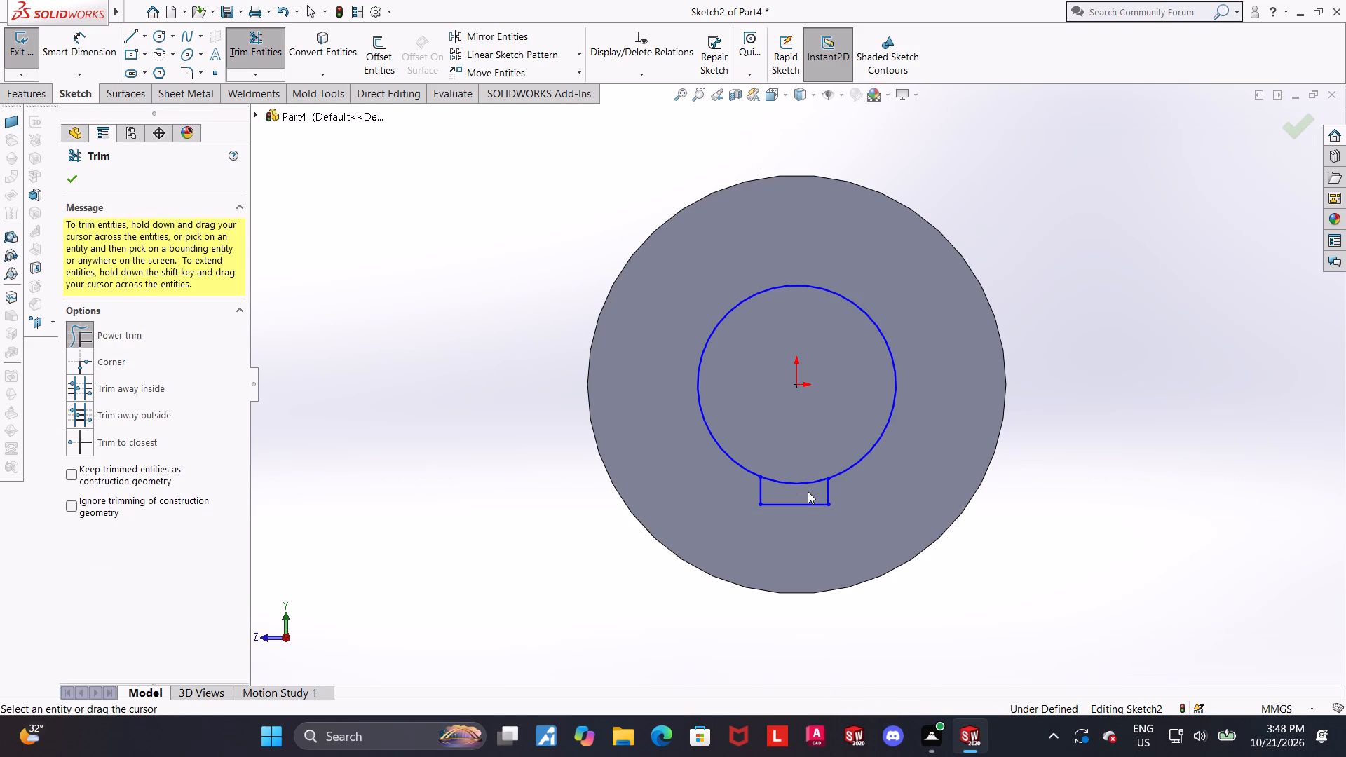
drag(808, 491, 808, 466)
key(Escape)
key(Escape)
Add a Vertical relation between the midpoint of the keyway's bottom line and the origin.
click(794, 386)
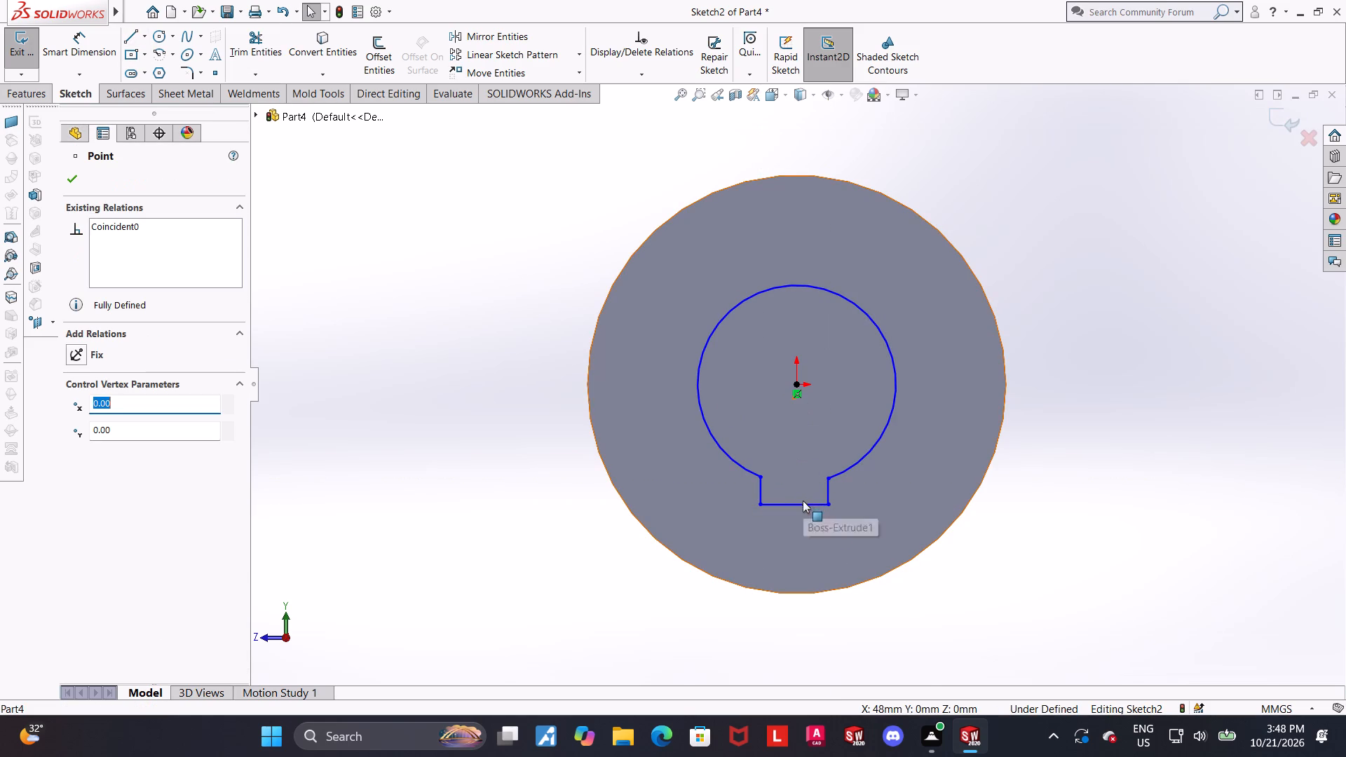
click(795, 503)
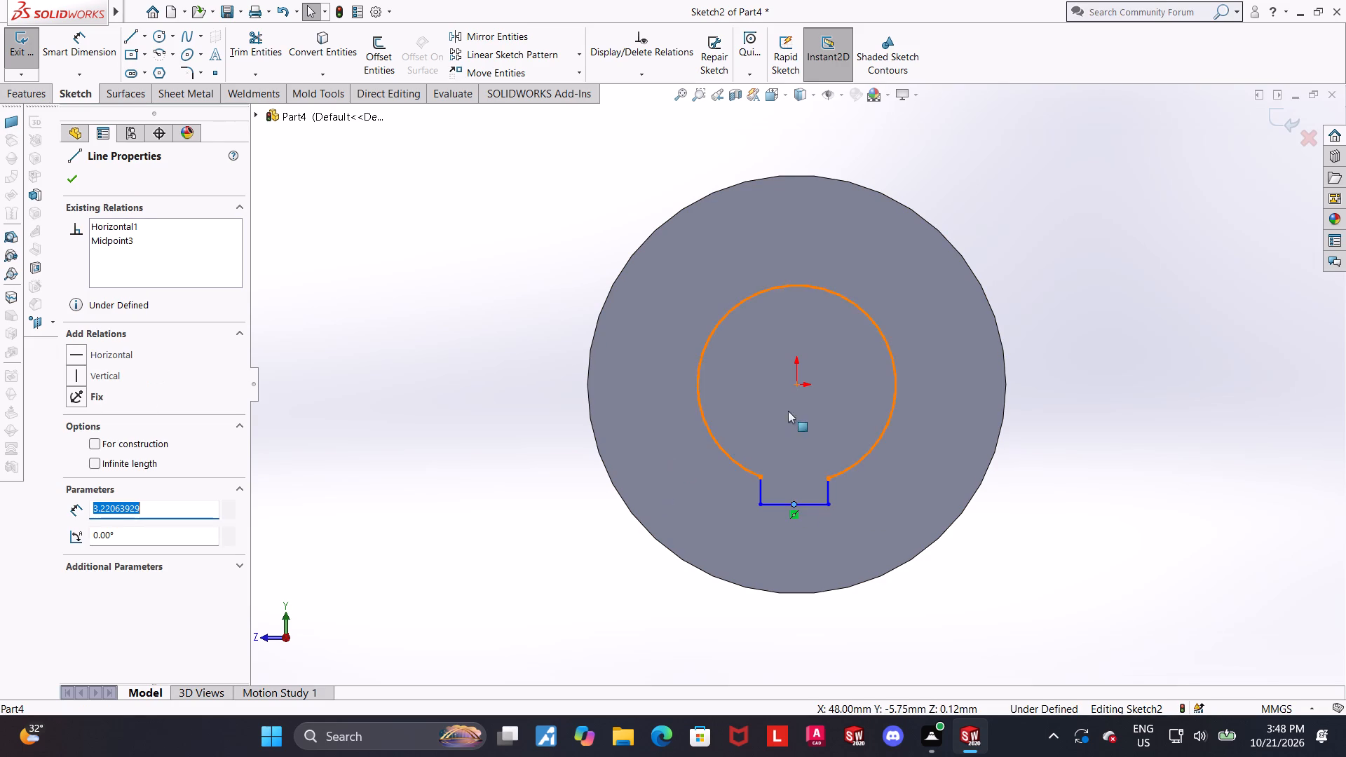
ctrl+click(798, 385)
click(76, 449)
click(433, 510)
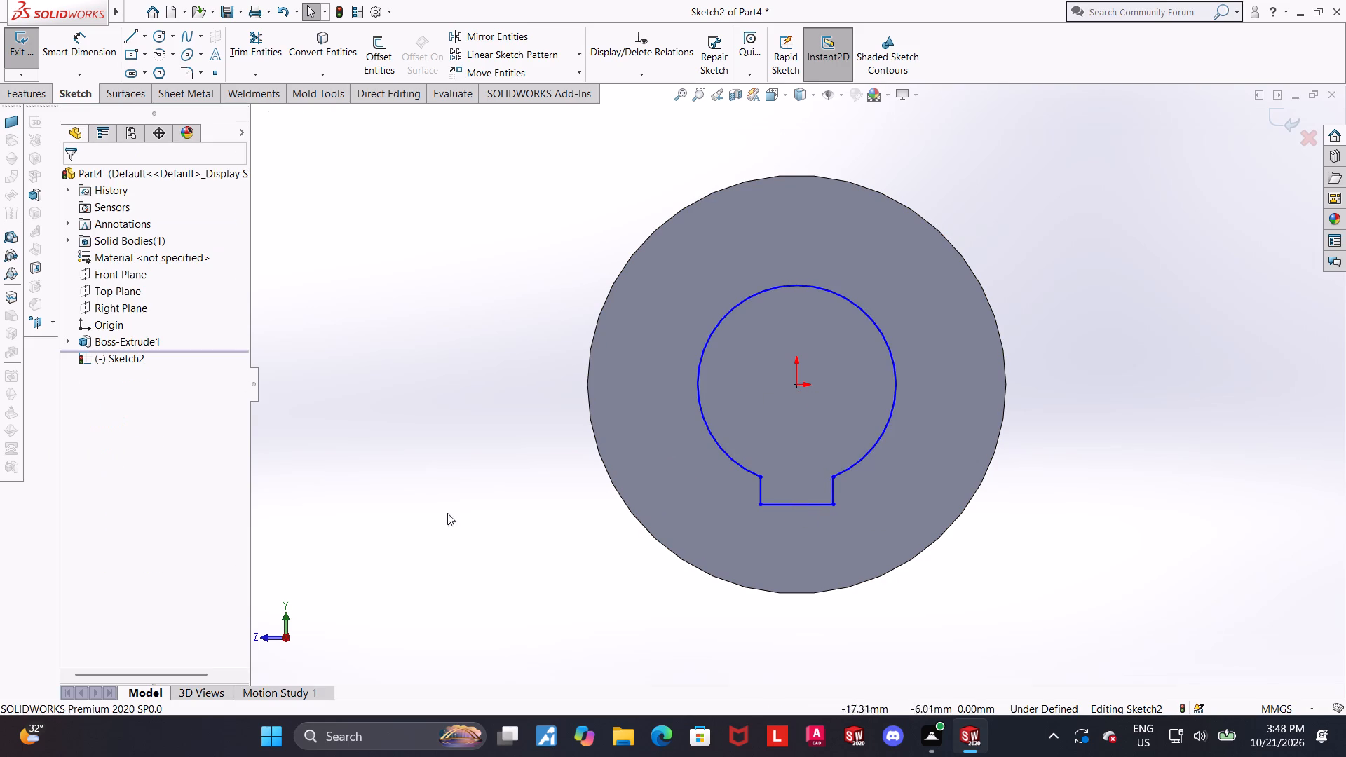
Dimension the inner arc's radius to 5 mm.
click(89, 43)
scroll(722, 221, up, 1)
scroll(761, 236, down, 1)
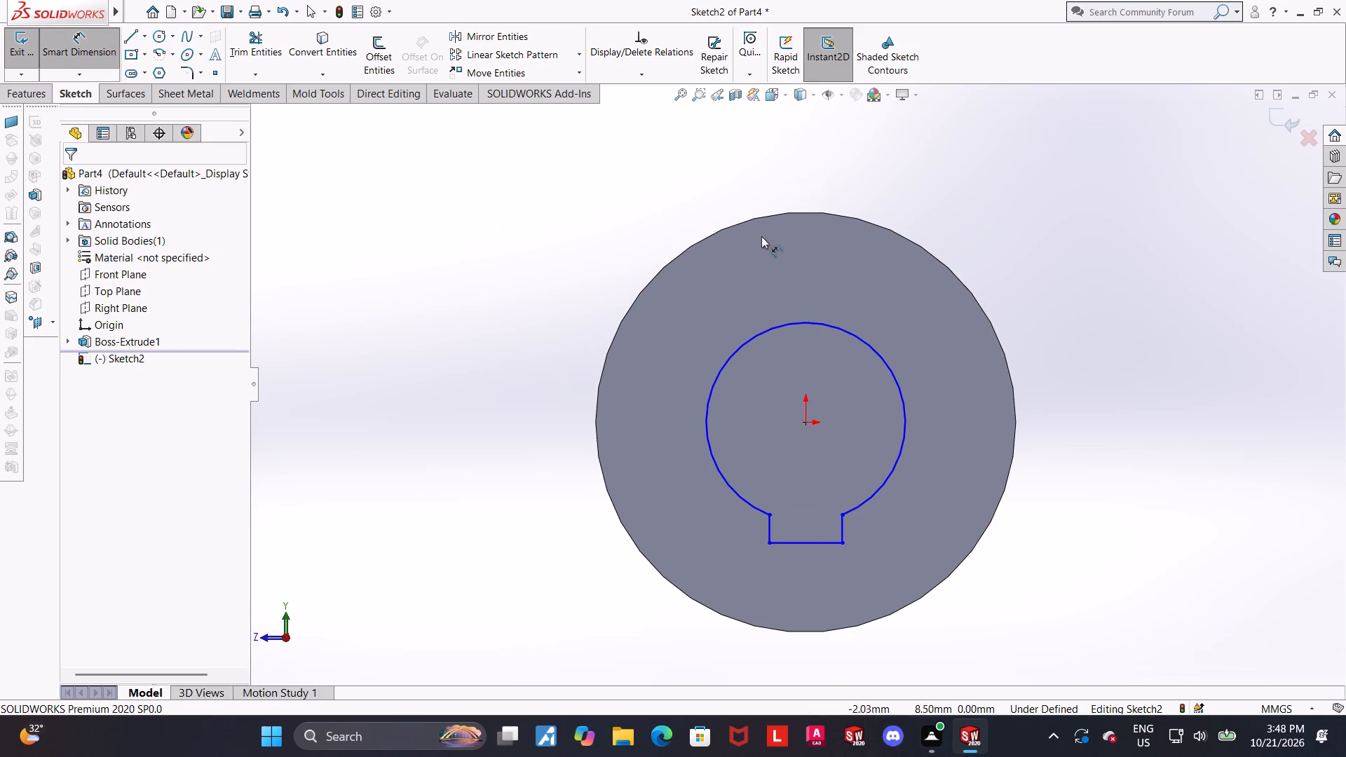
click(831, 327)
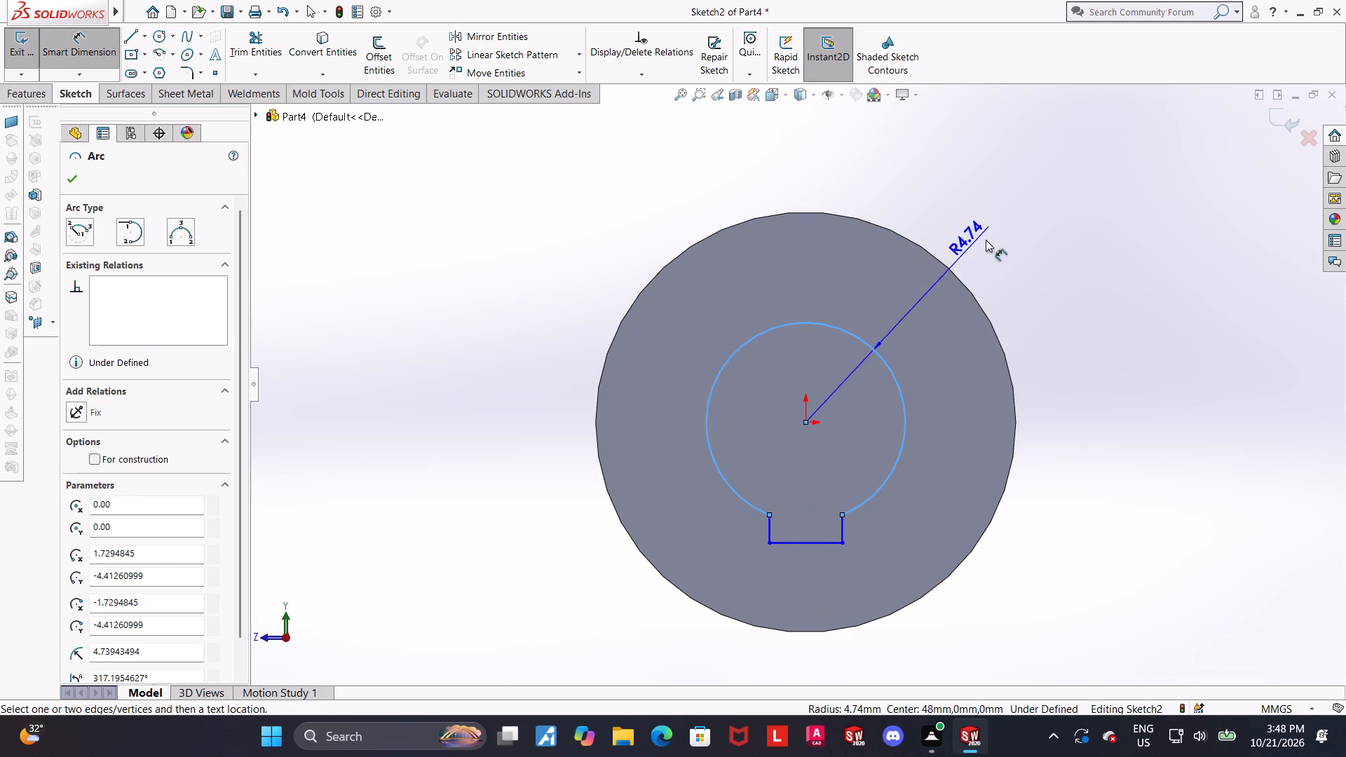
click(1019, 231)
key(1)
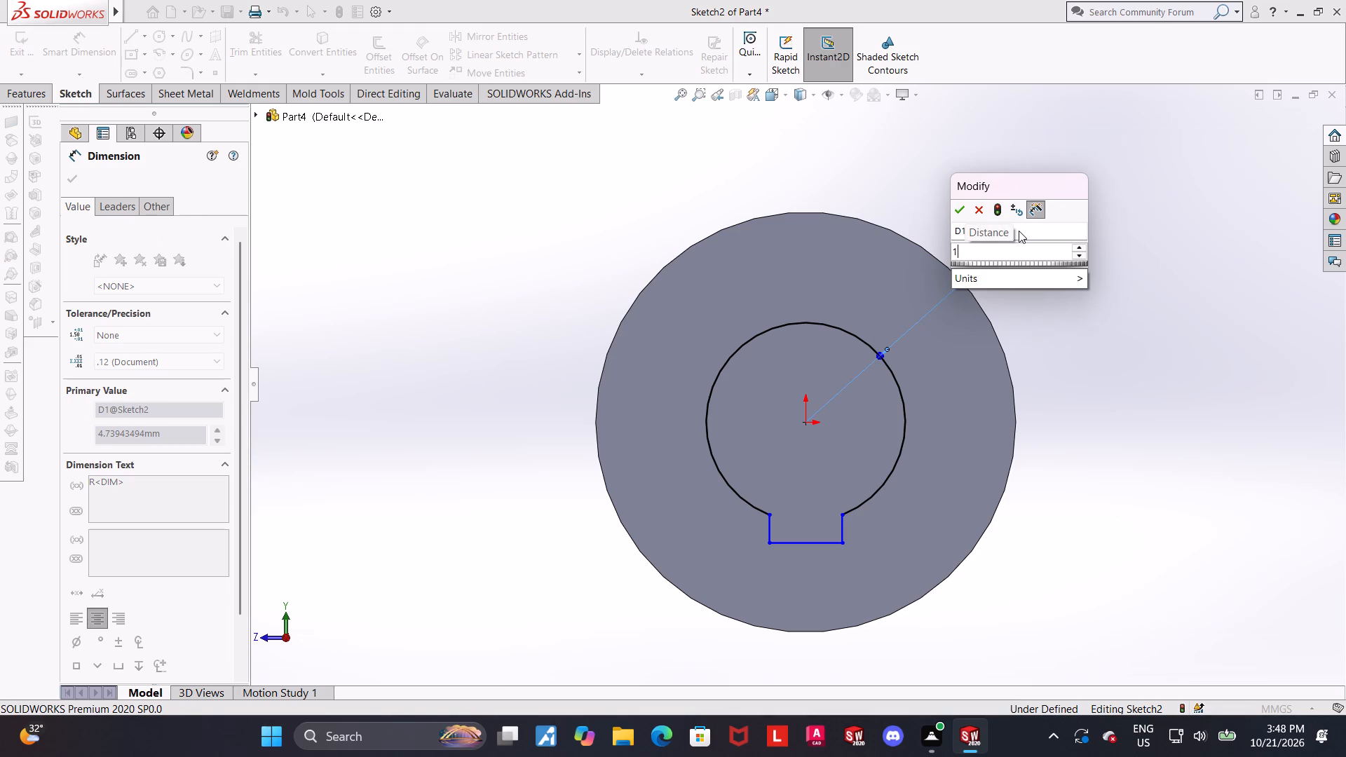
key(BackSpace)
key(5)
key(Return)
key(Escape)
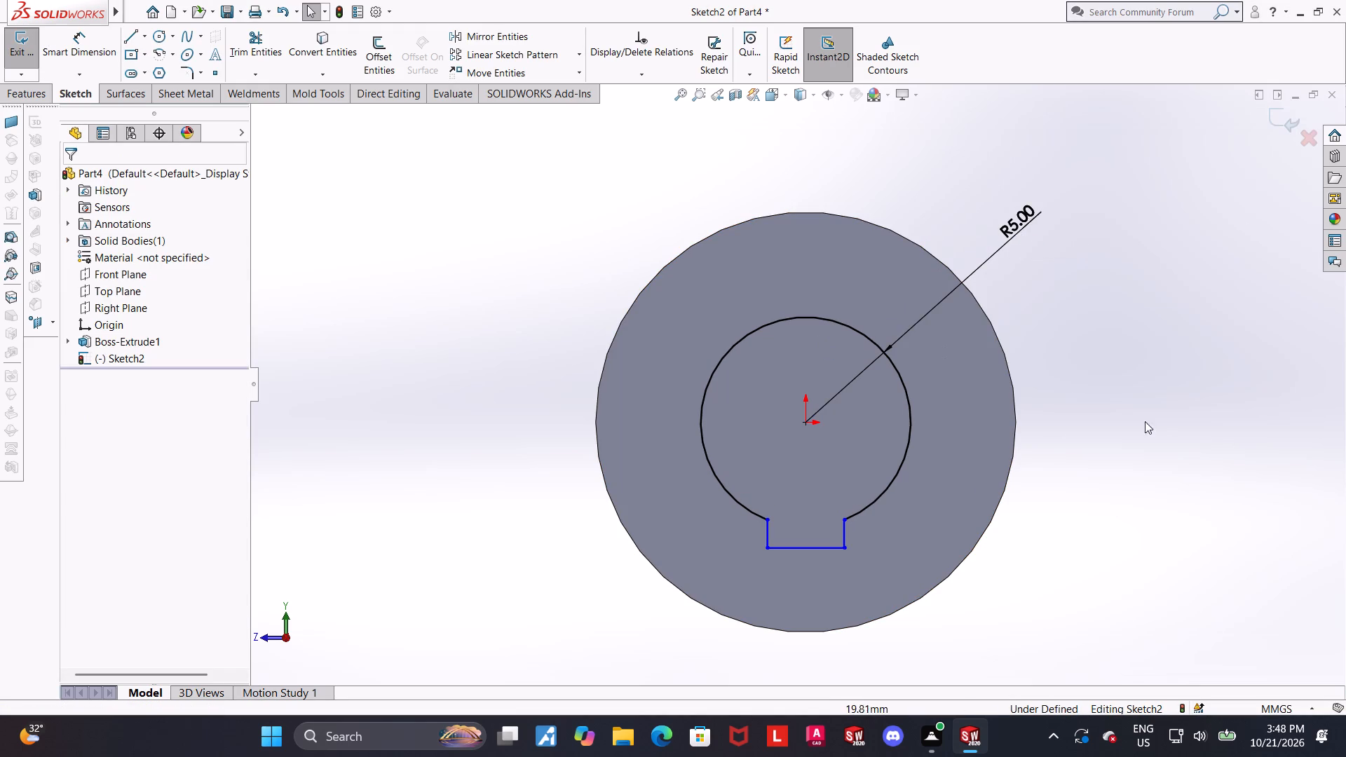
Dimension the distance from the top of the arc to the keyway's bottom line as 12.5 mm.
scroll(964, 386, down, 1)
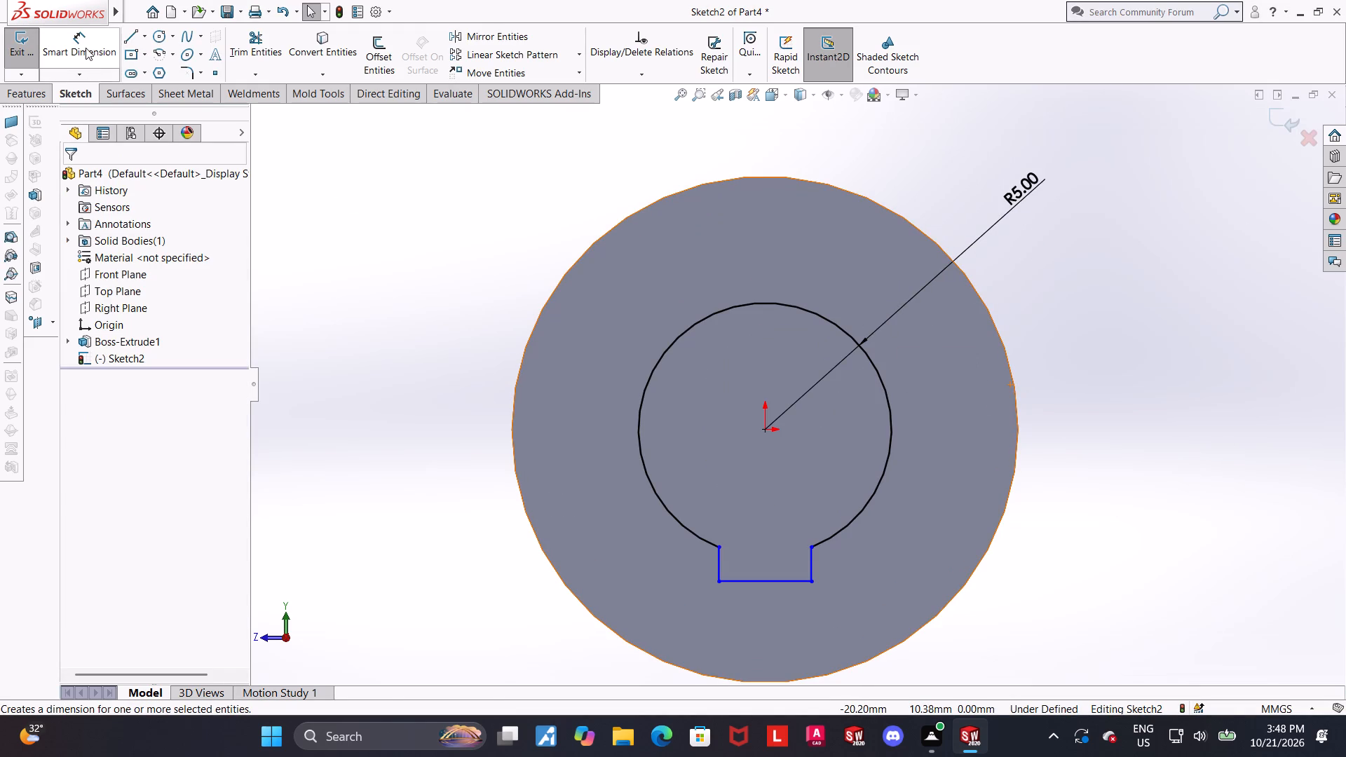
click(86, 48)
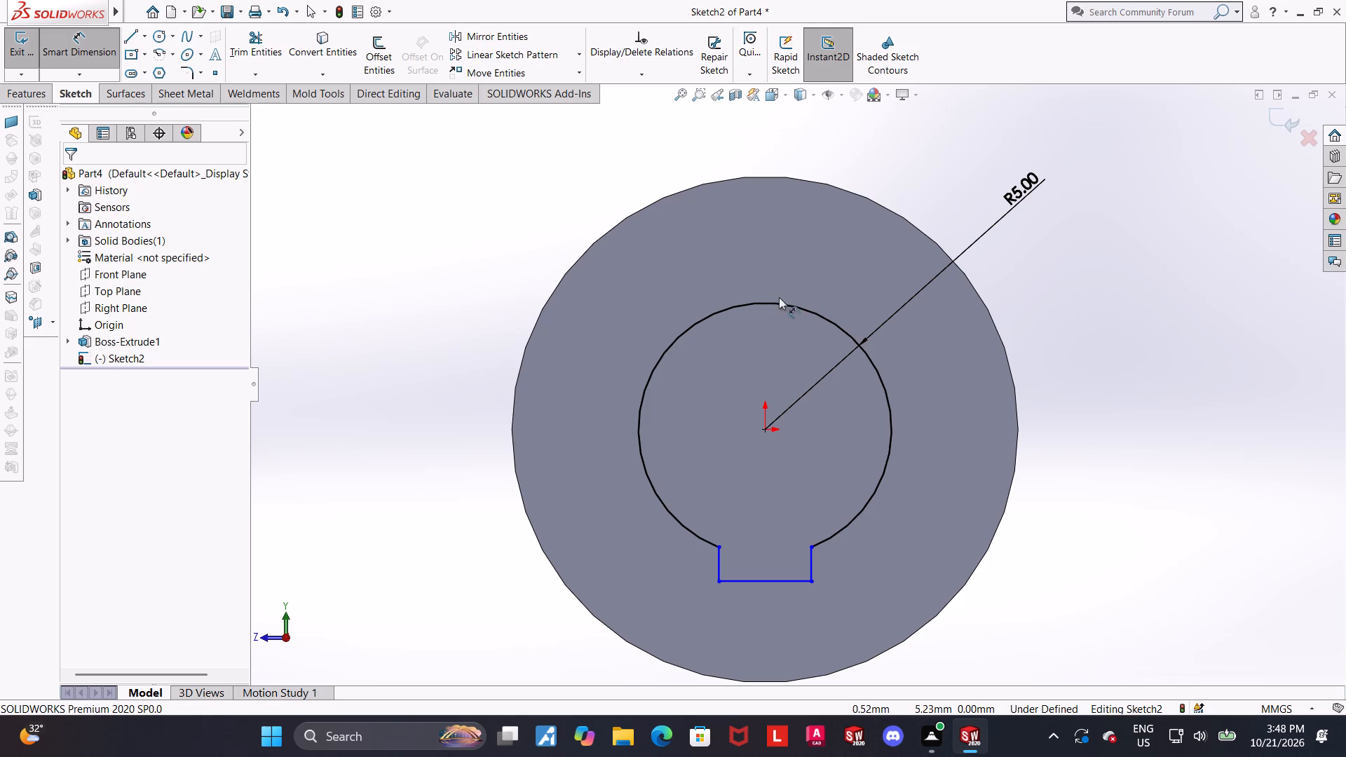
click(766, 304)
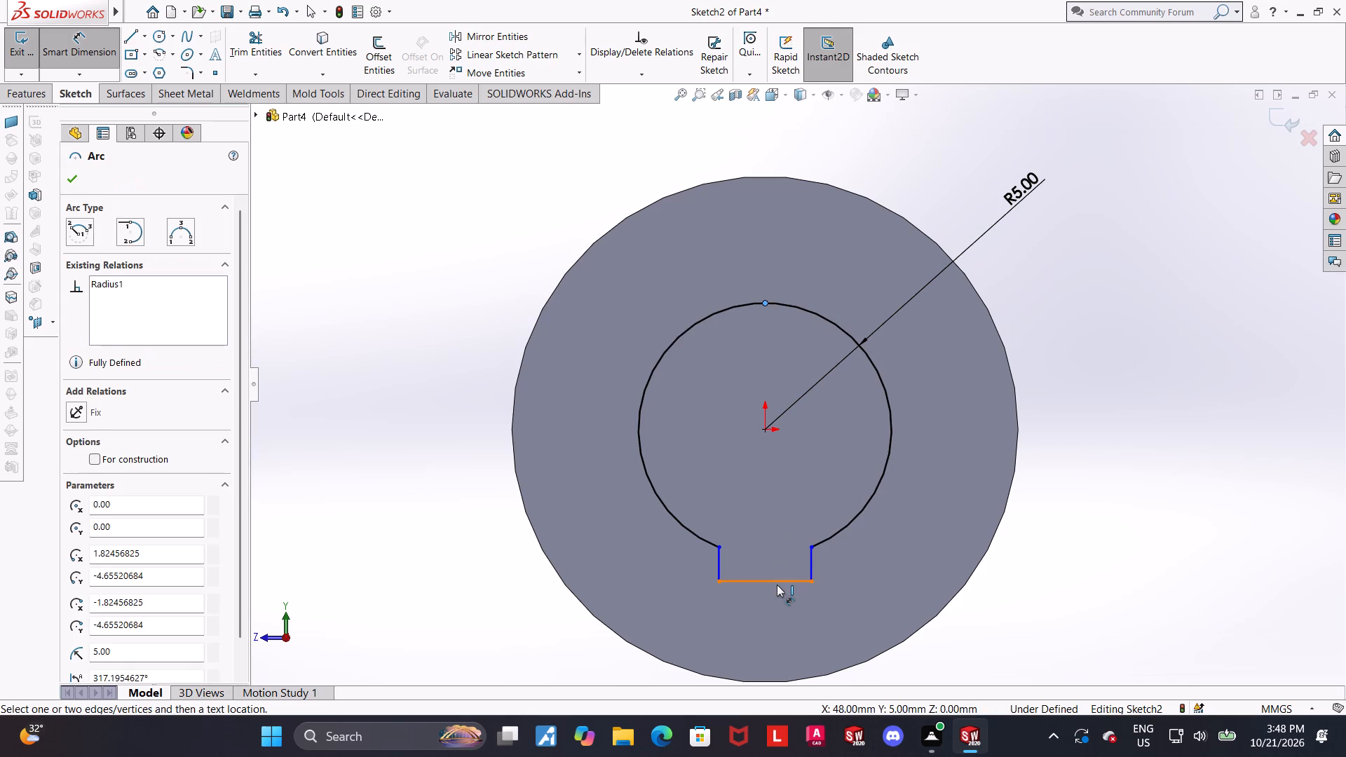
click(777, 585)
click(1162, 472)
text(12.5)
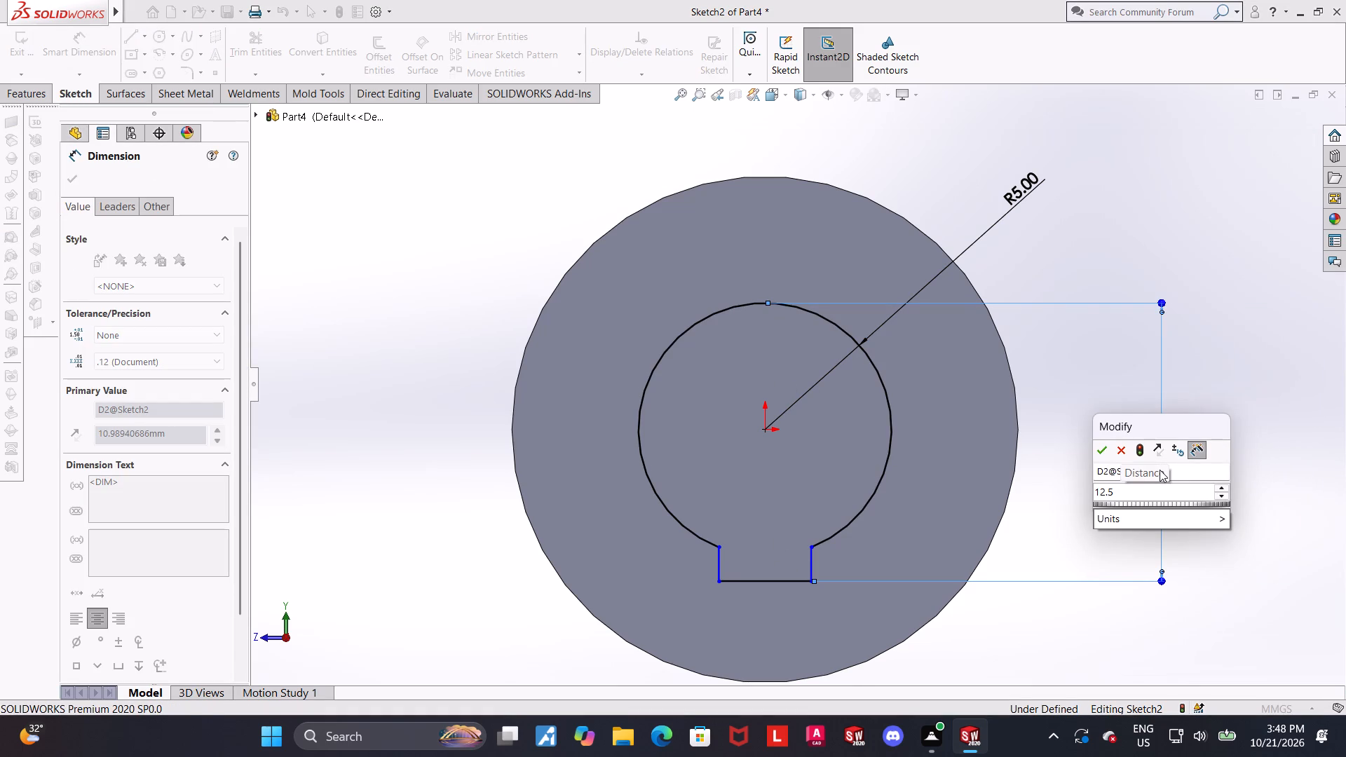
key(Return)
key(Escape)
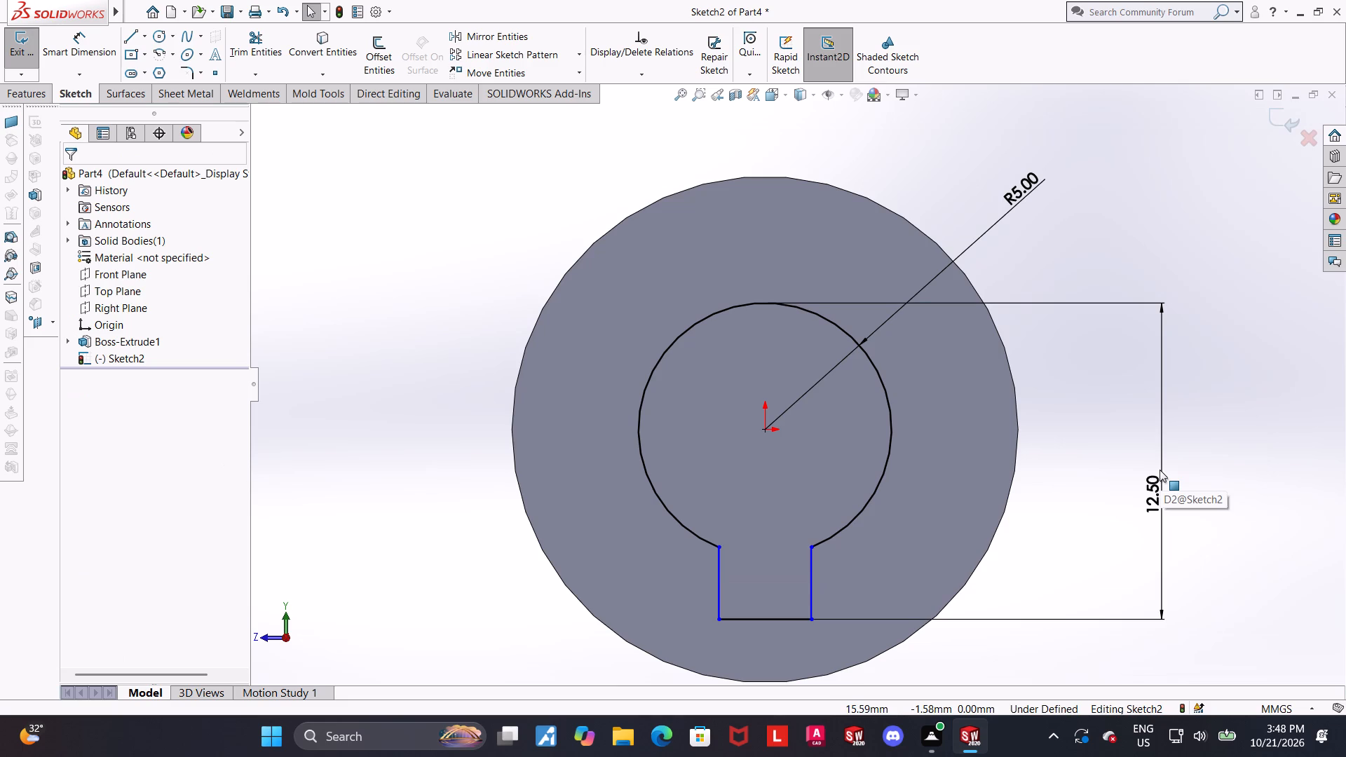
Dimension the keyway's width between its two vertical side lines as 4 mm and exit the sketch.
click(79, 46)
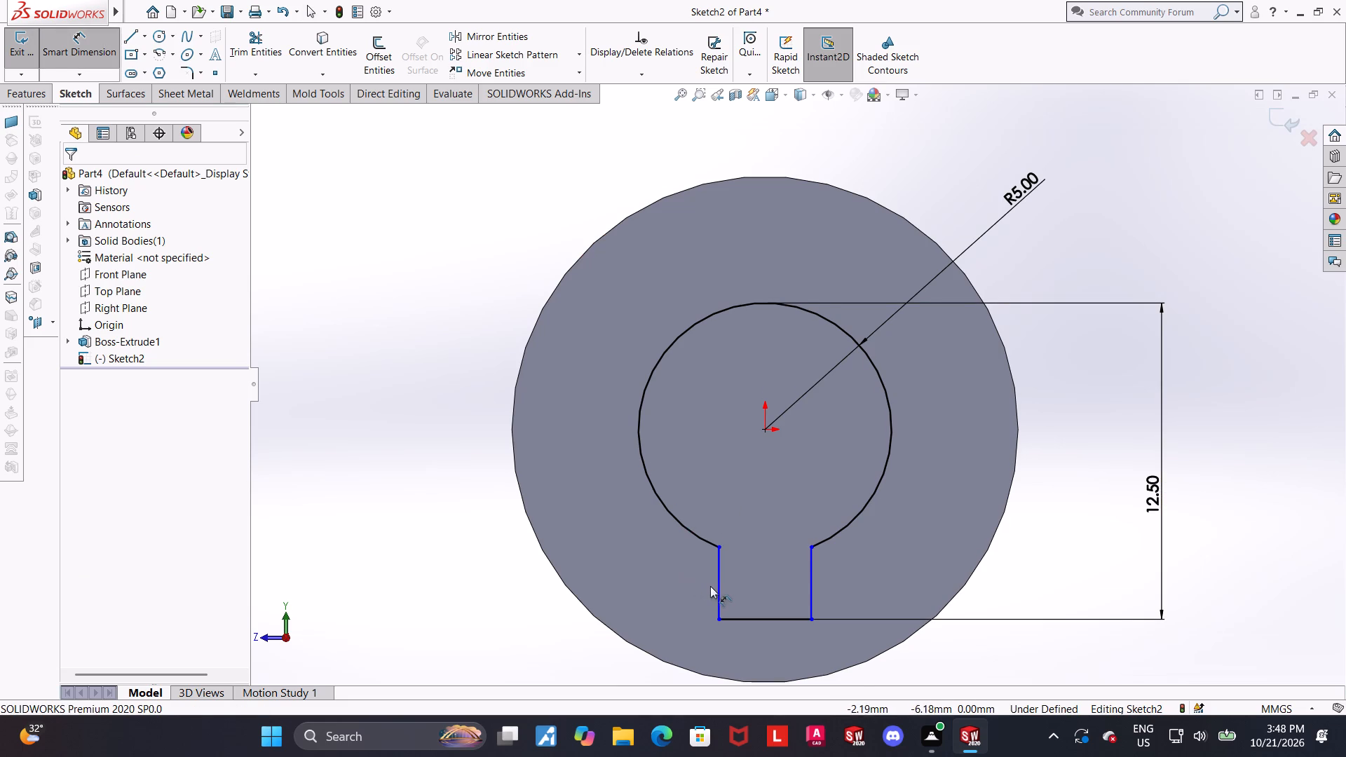
click(711, 586)
click(716, 585)
click(812, 573)
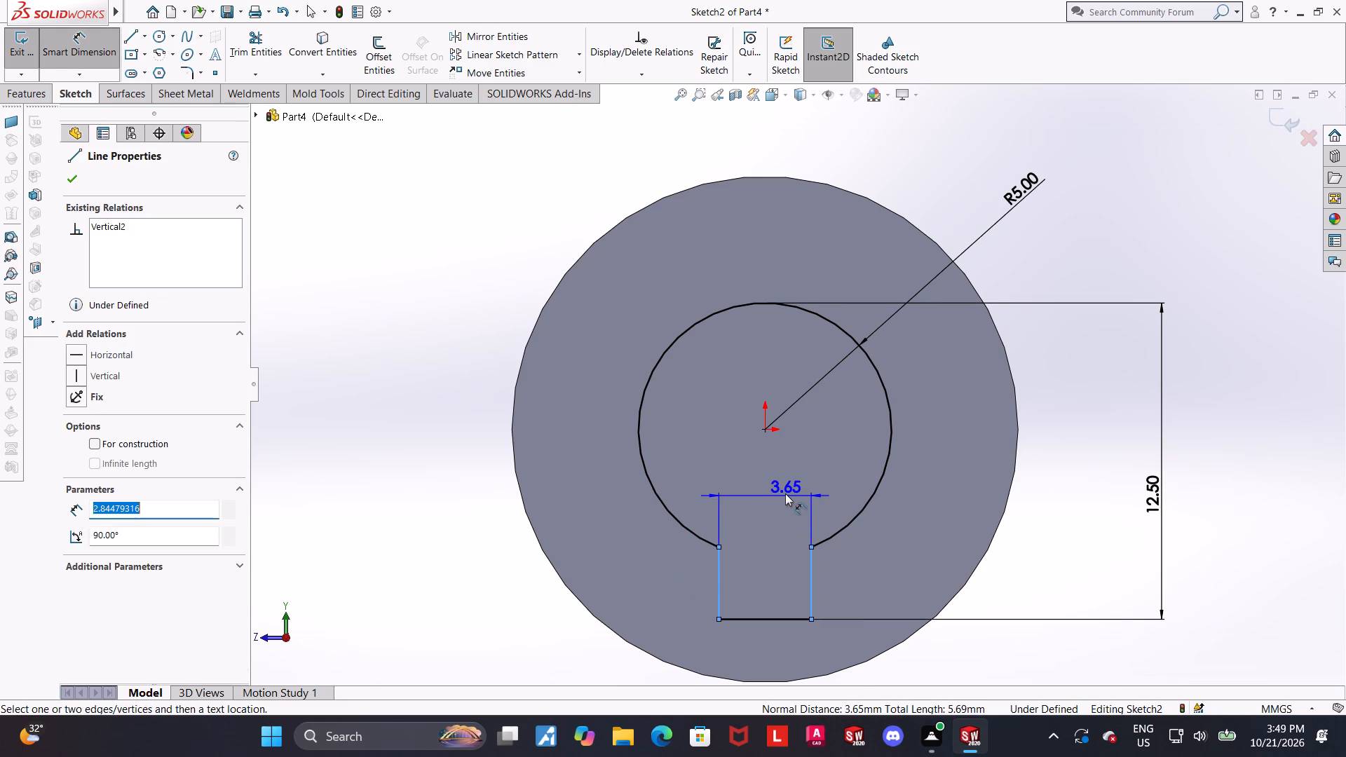
click(785, 493)
key(4)
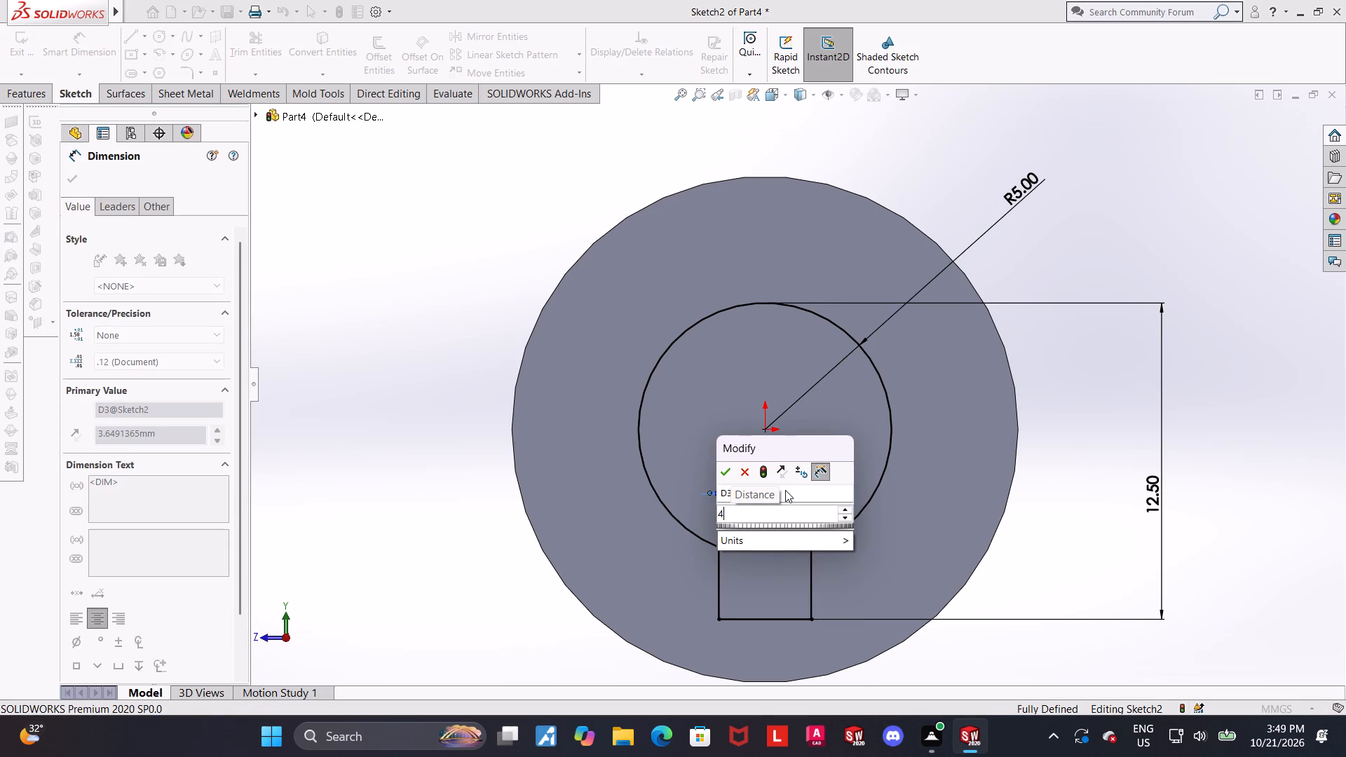
key(Return)
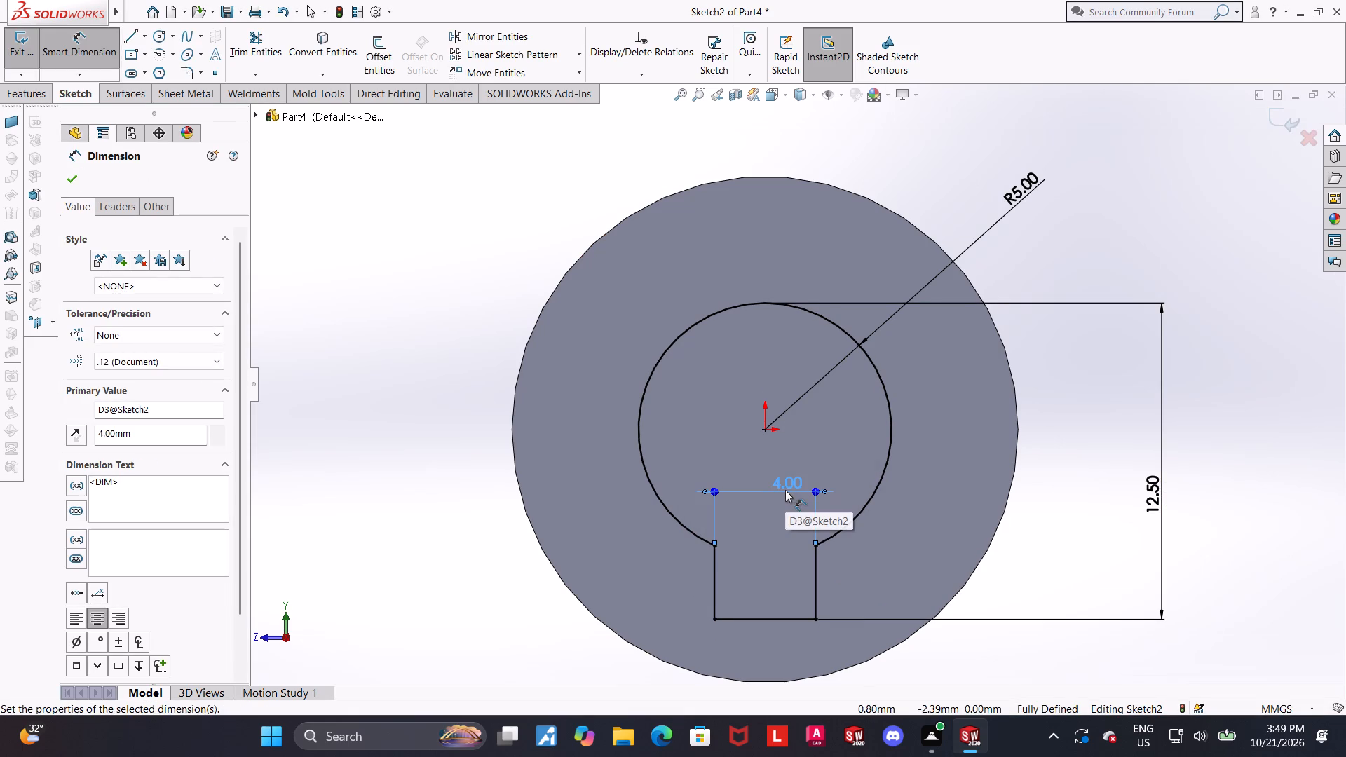
click(988, 393)
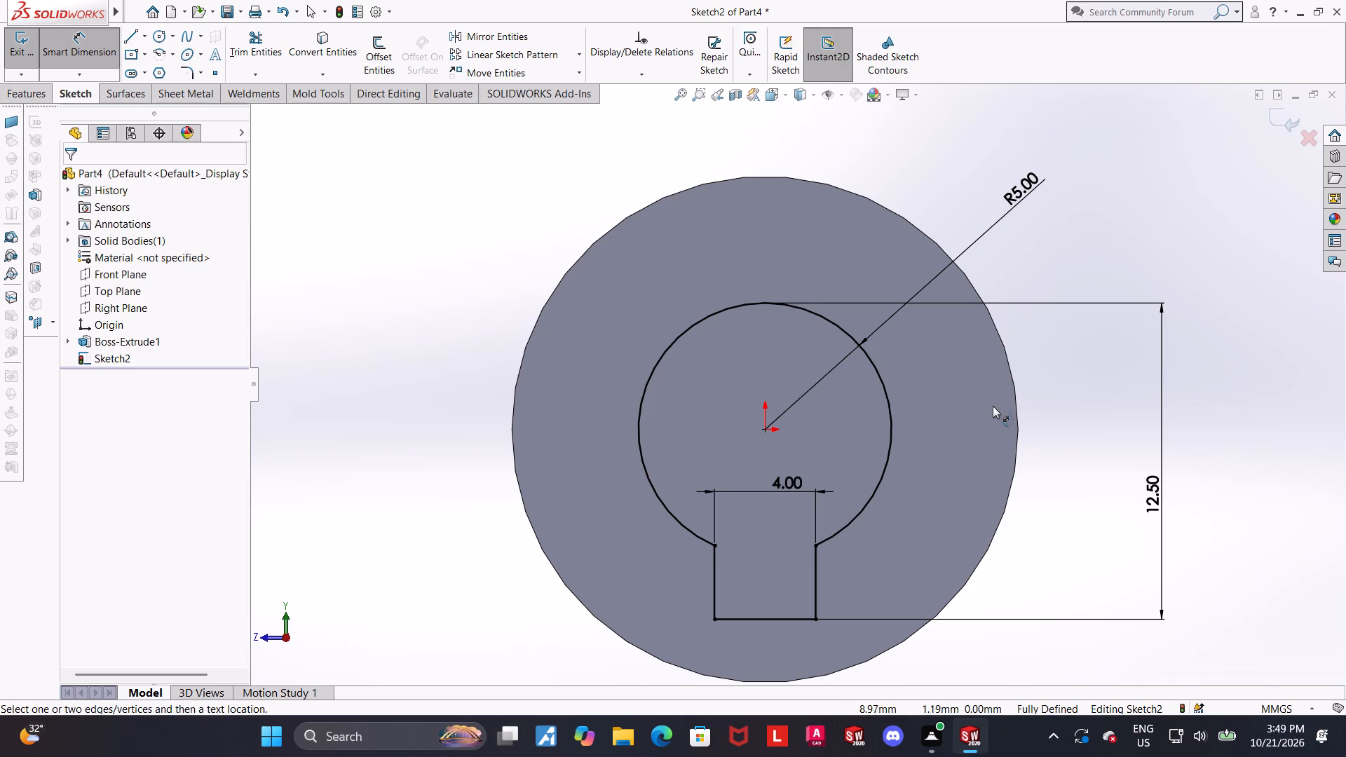
scroll(991, 409, up, 1)
scroll(991, 409, down, 1)
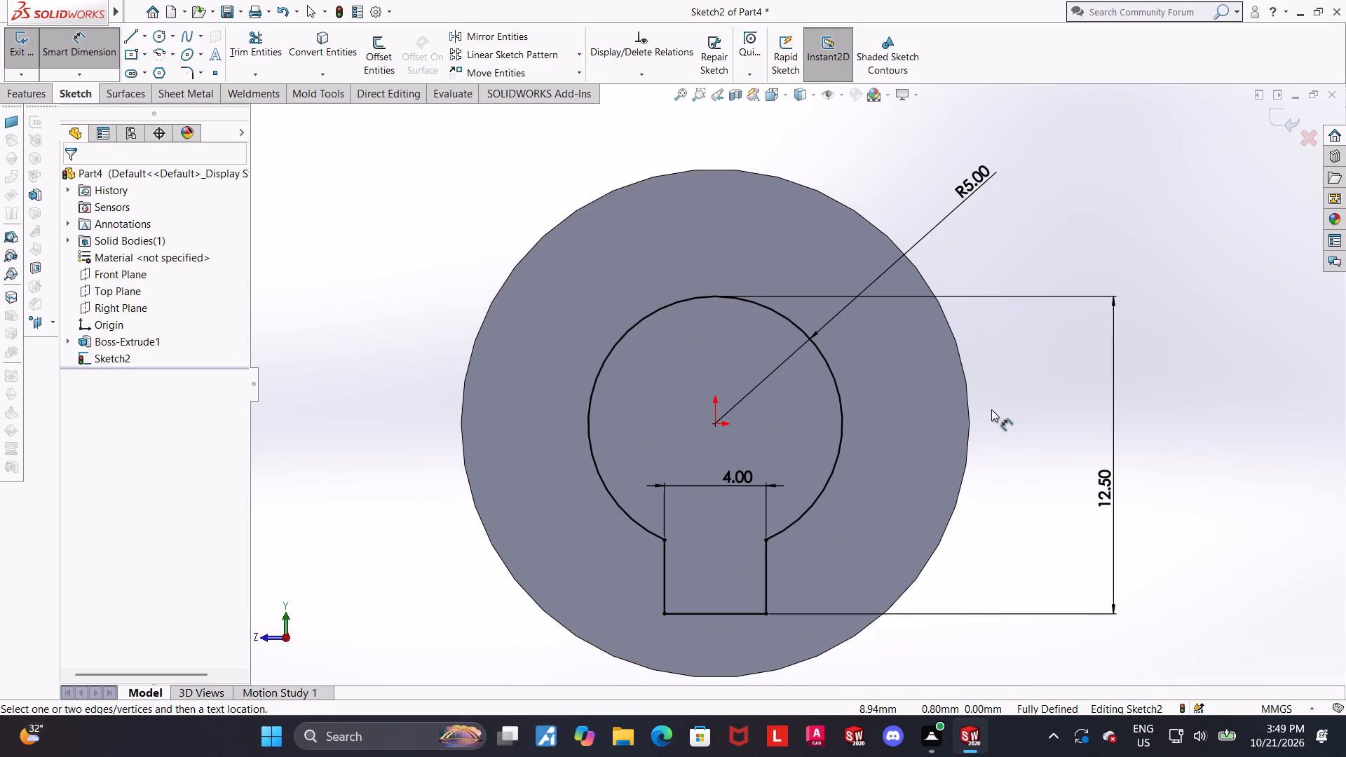
scroll(991, 409, up, 1)
click(1273, 118)
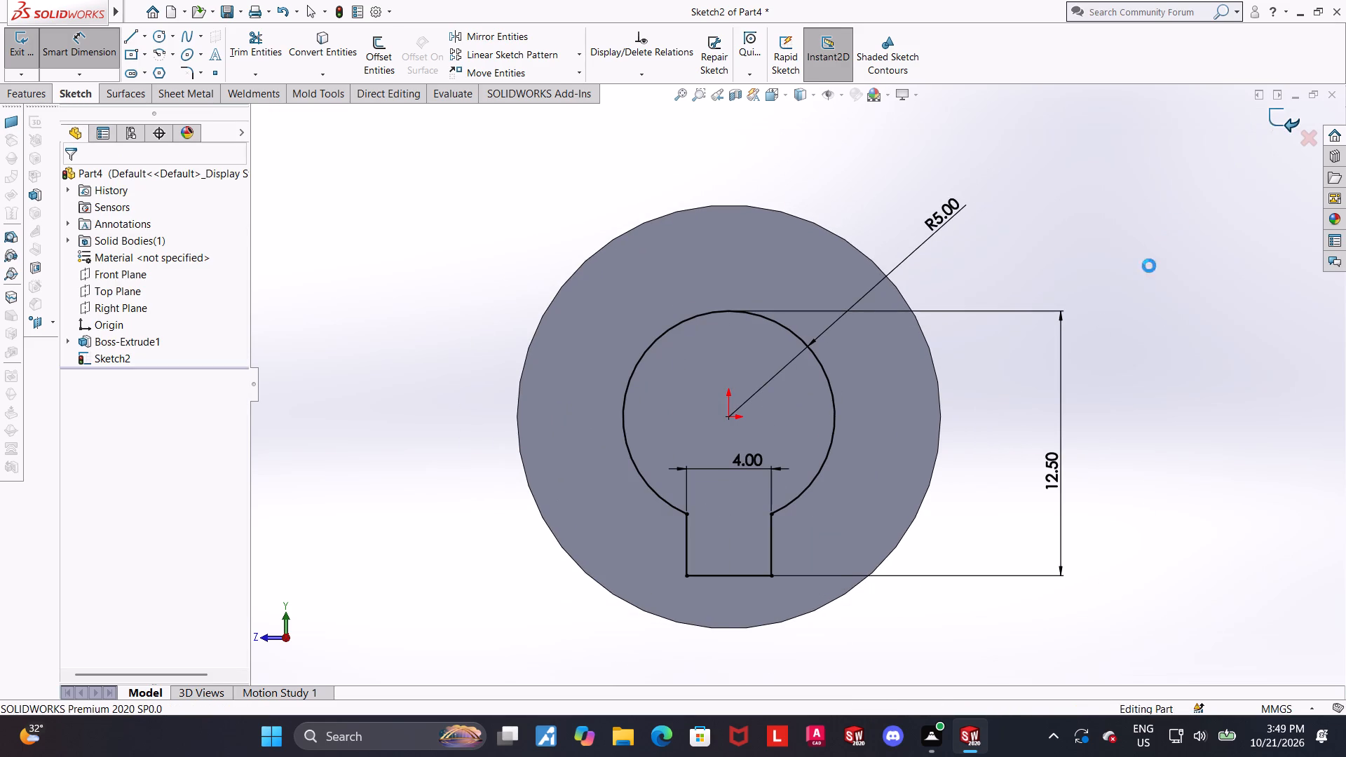
Cut-extrude the keyed bore profile through the cylinder with the Up To Next end condition.
scroll(1144, 274, up, 3)
middle_drag(1057, 325, 1126, 350)
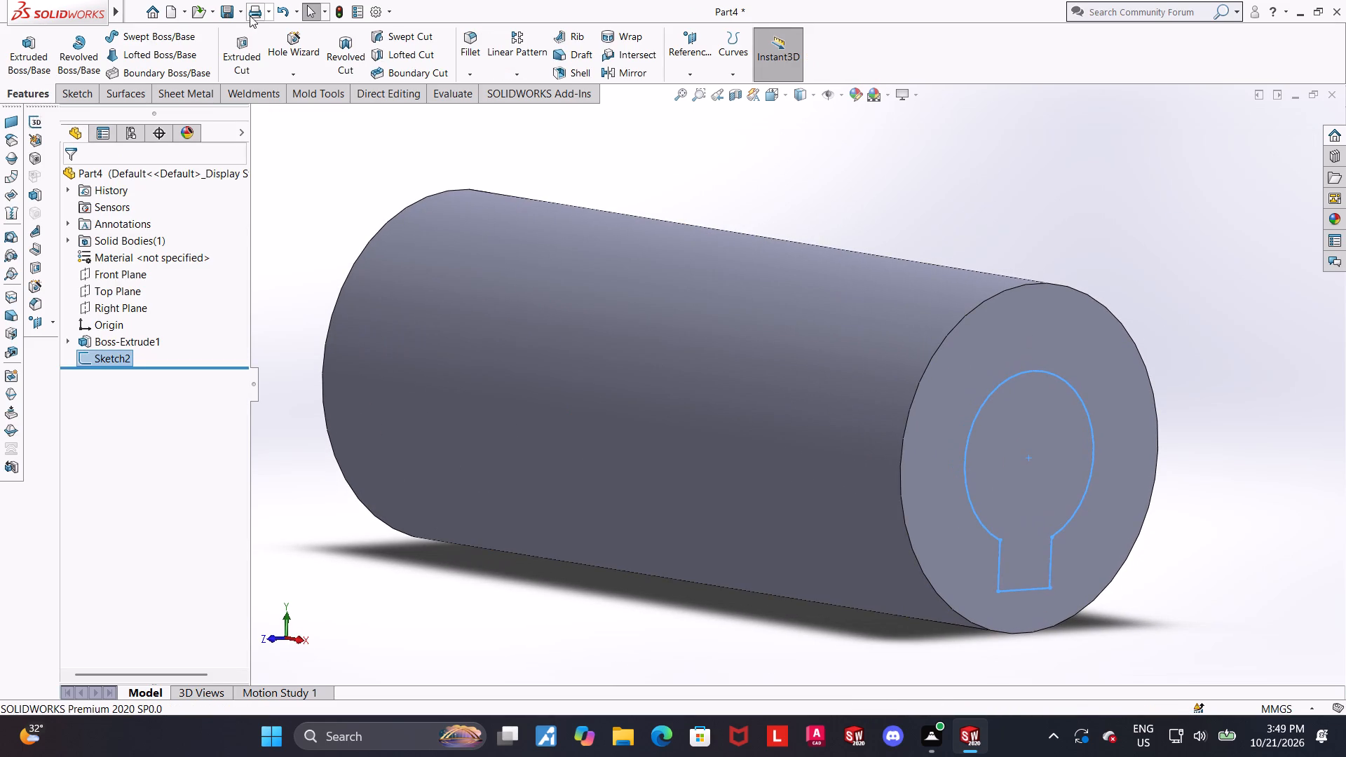
click(252, 32)
click(107, 277)
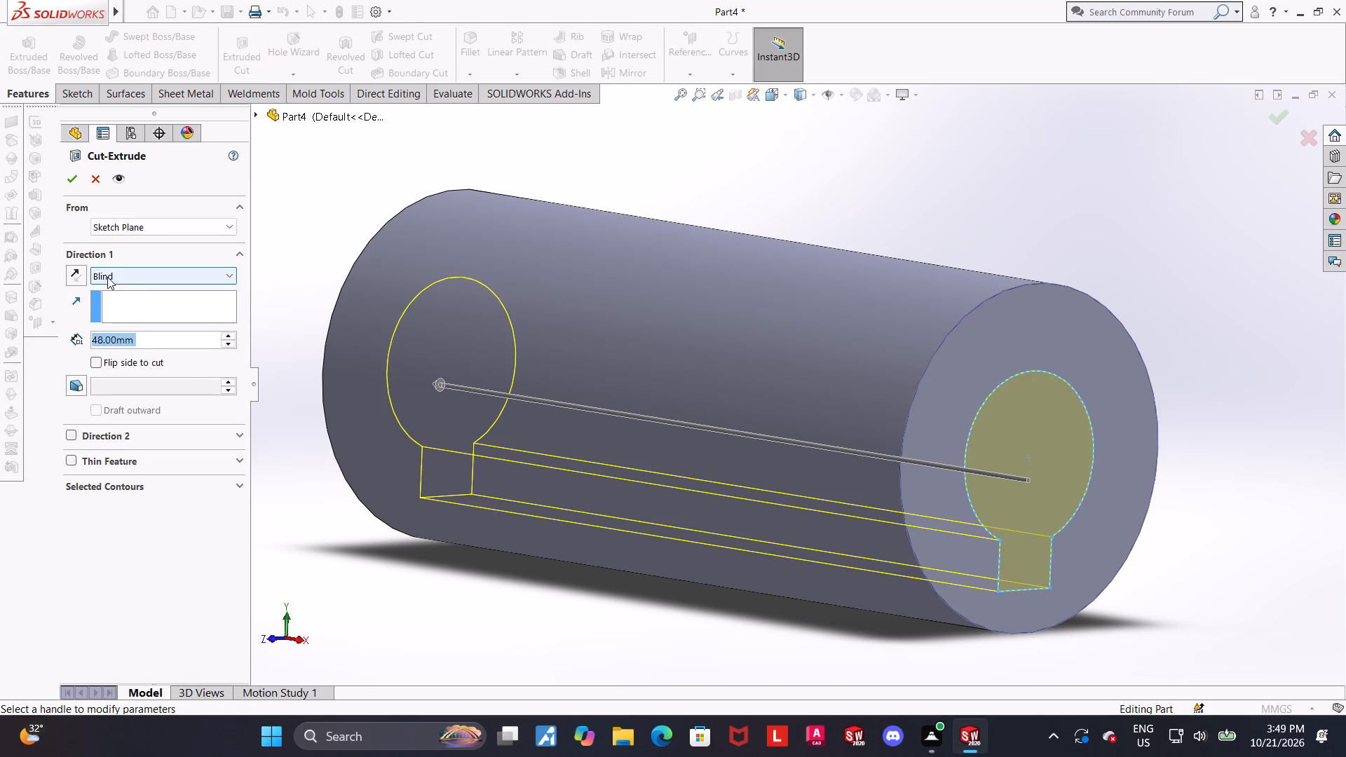
click(125, 332)
scroll(502, 302, up, 2)
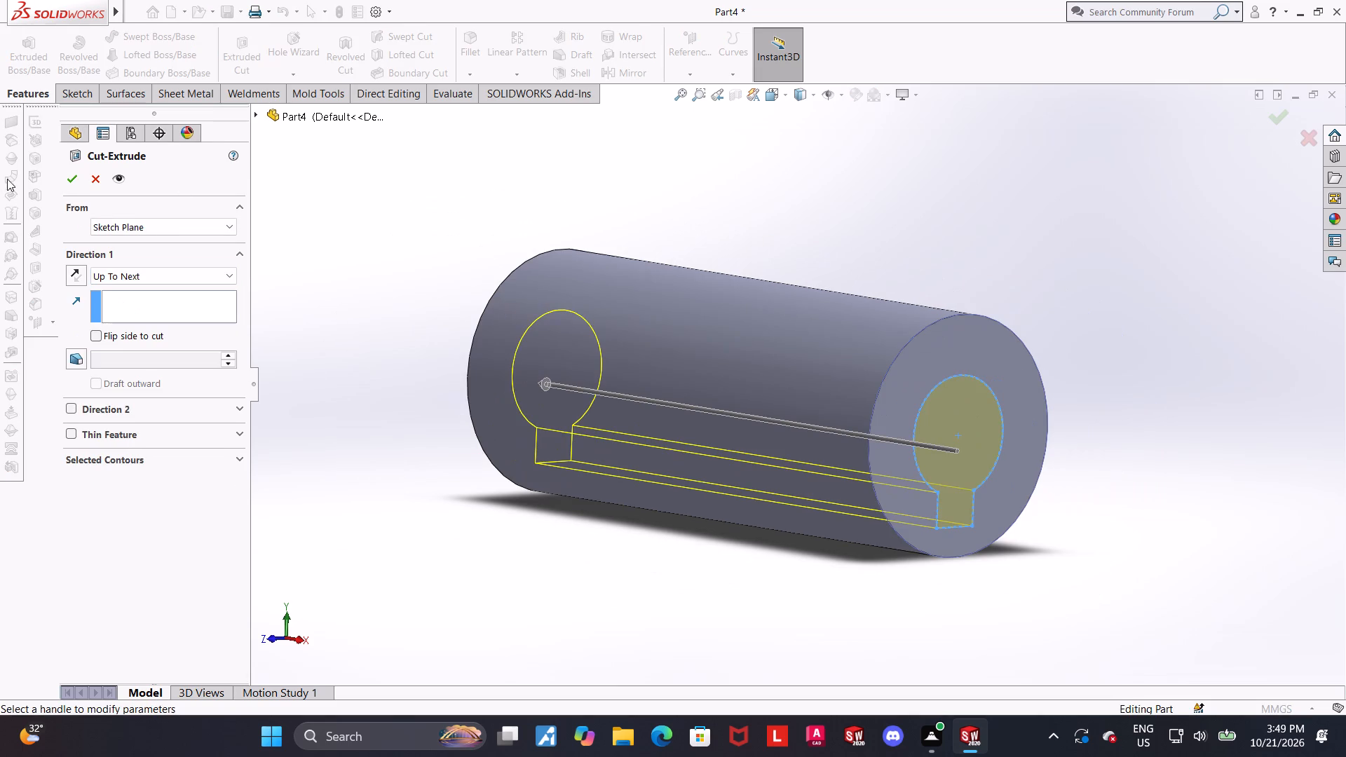
click(69, 182)
click(388, 406)
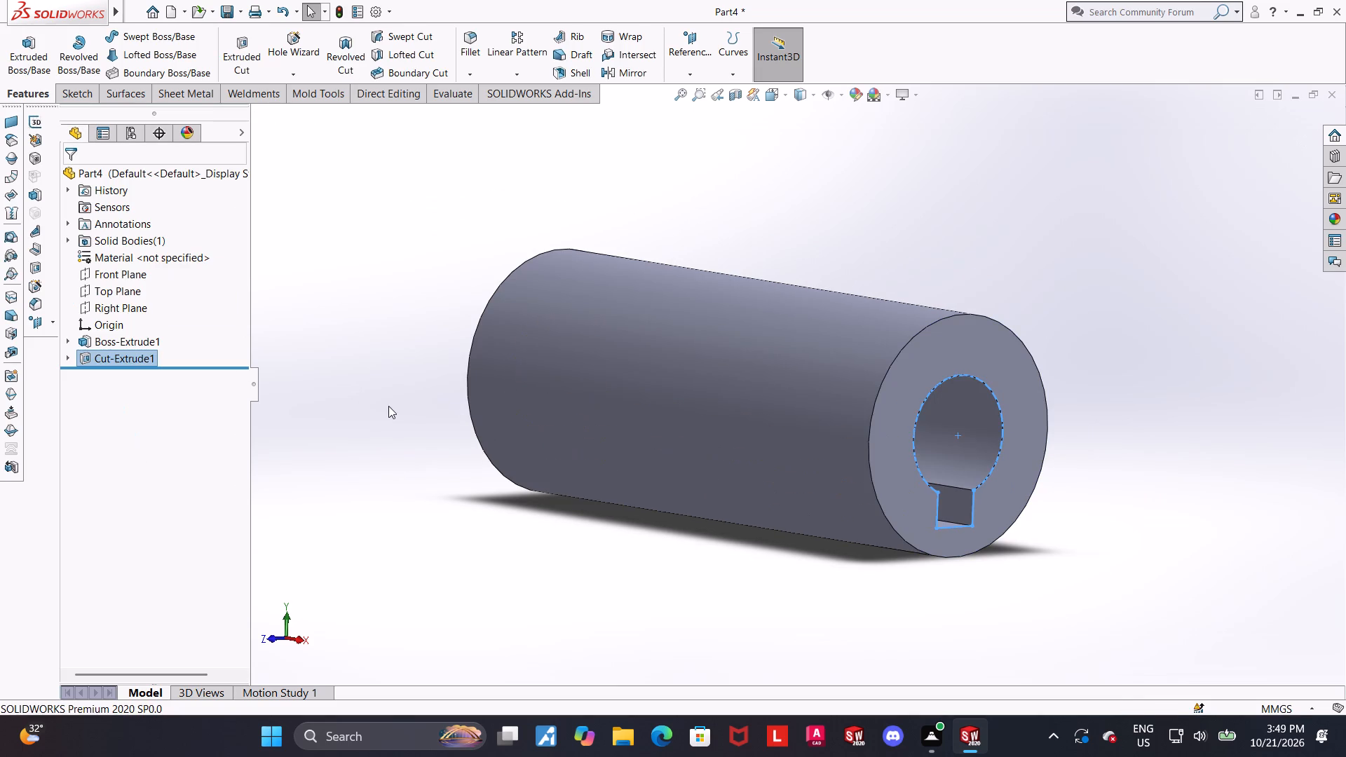
Examine the cylinder and its keyed bore from several angles.
middle_drag(463, 400, 500, 404)
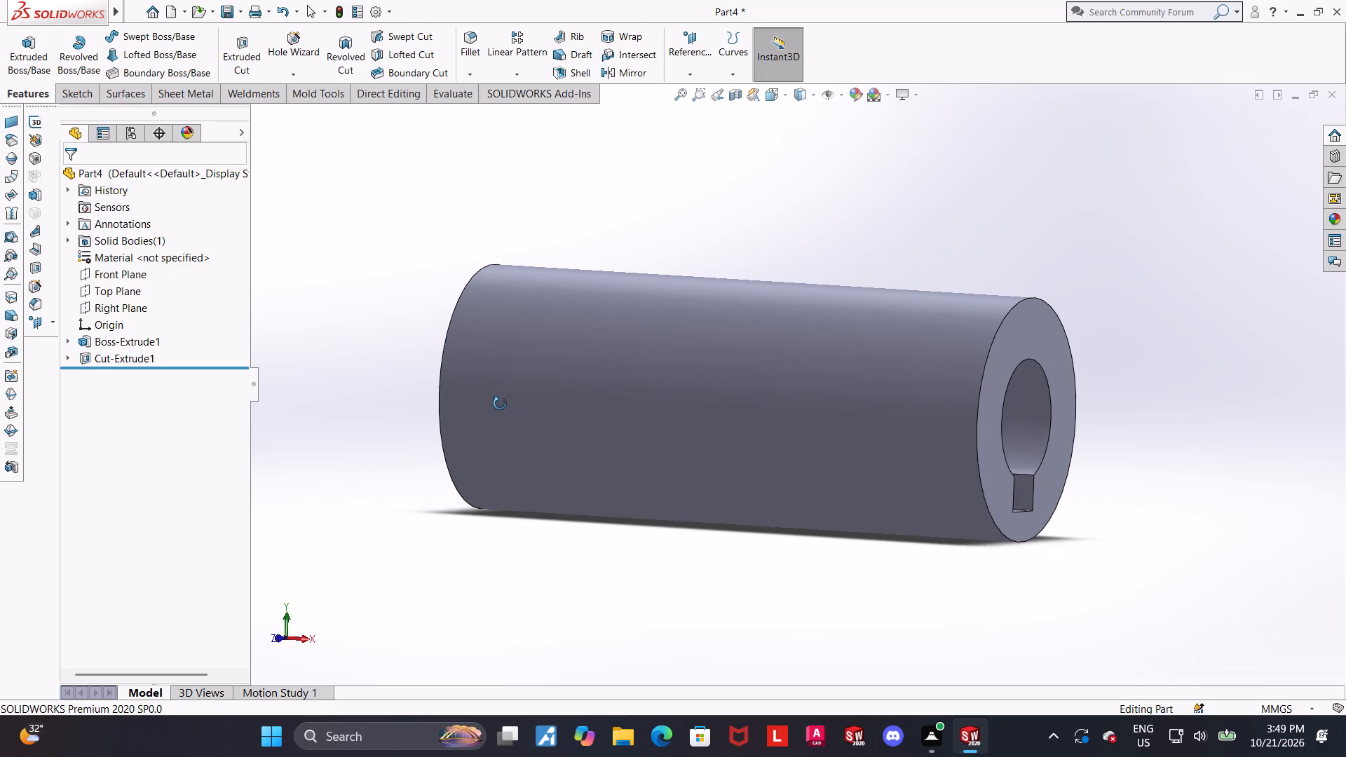
middle_drag(500, 404, 481, 369)
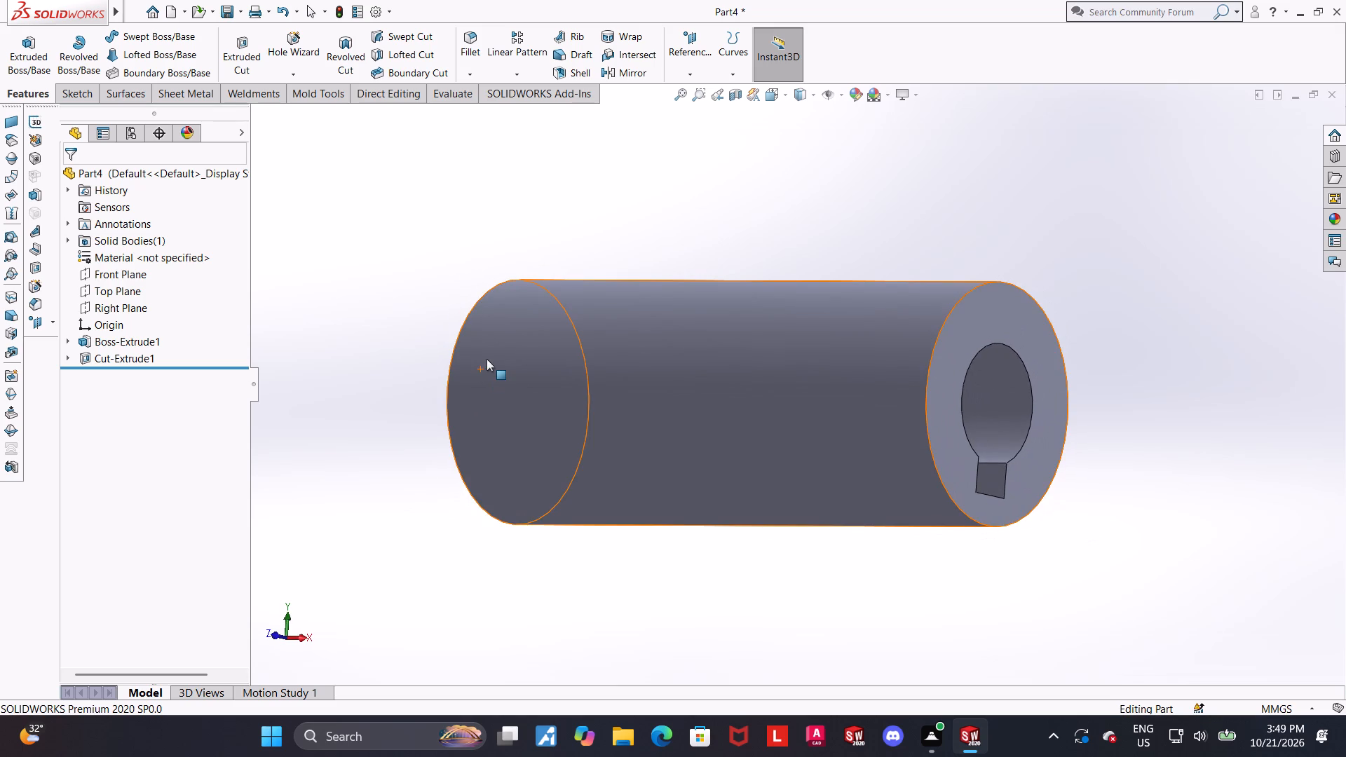
scroll(495, 364, up, 1)
scroll(495, 364, down, 1)
middle_drag(499, 390, 491, 420)
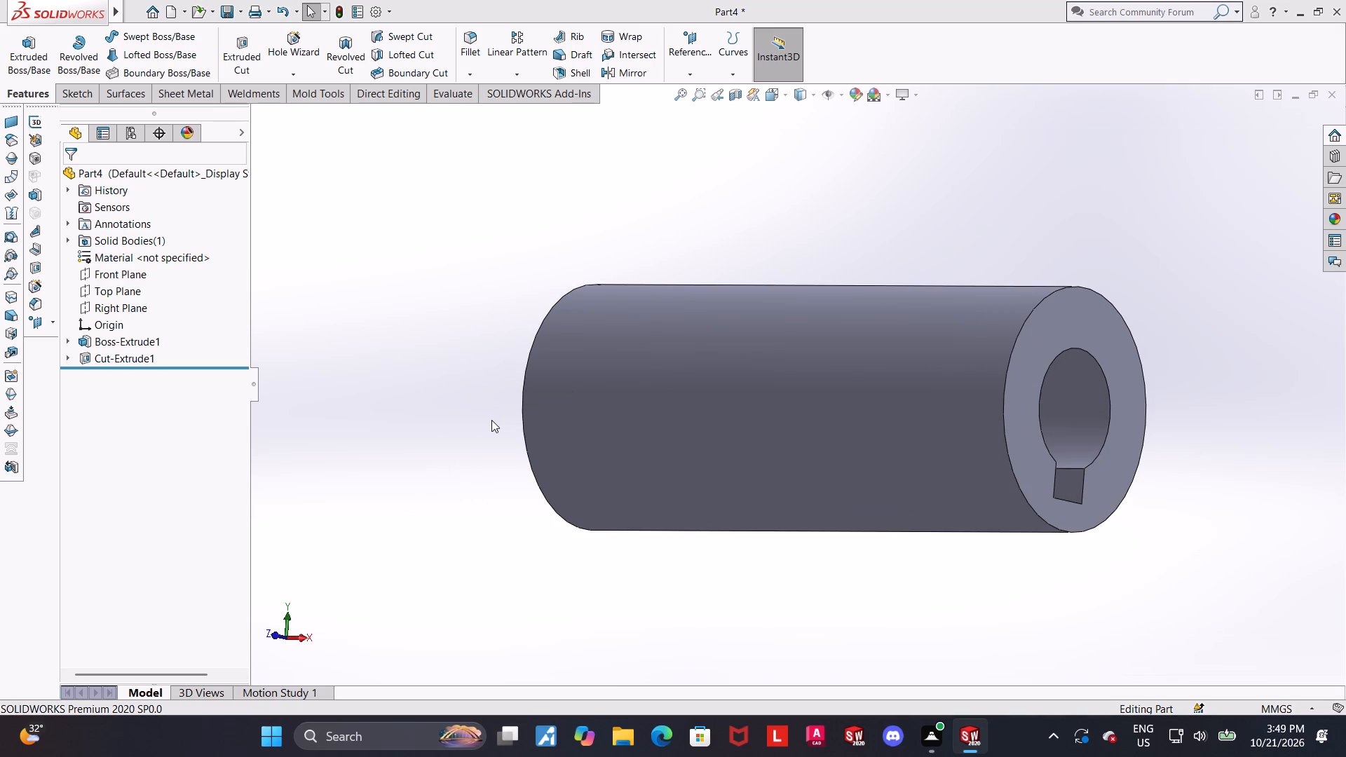
middle_drag(491, 420, 490, 419)
scroll(567, 404, up, 4)
middle_drag(686, 439, 673, 444)
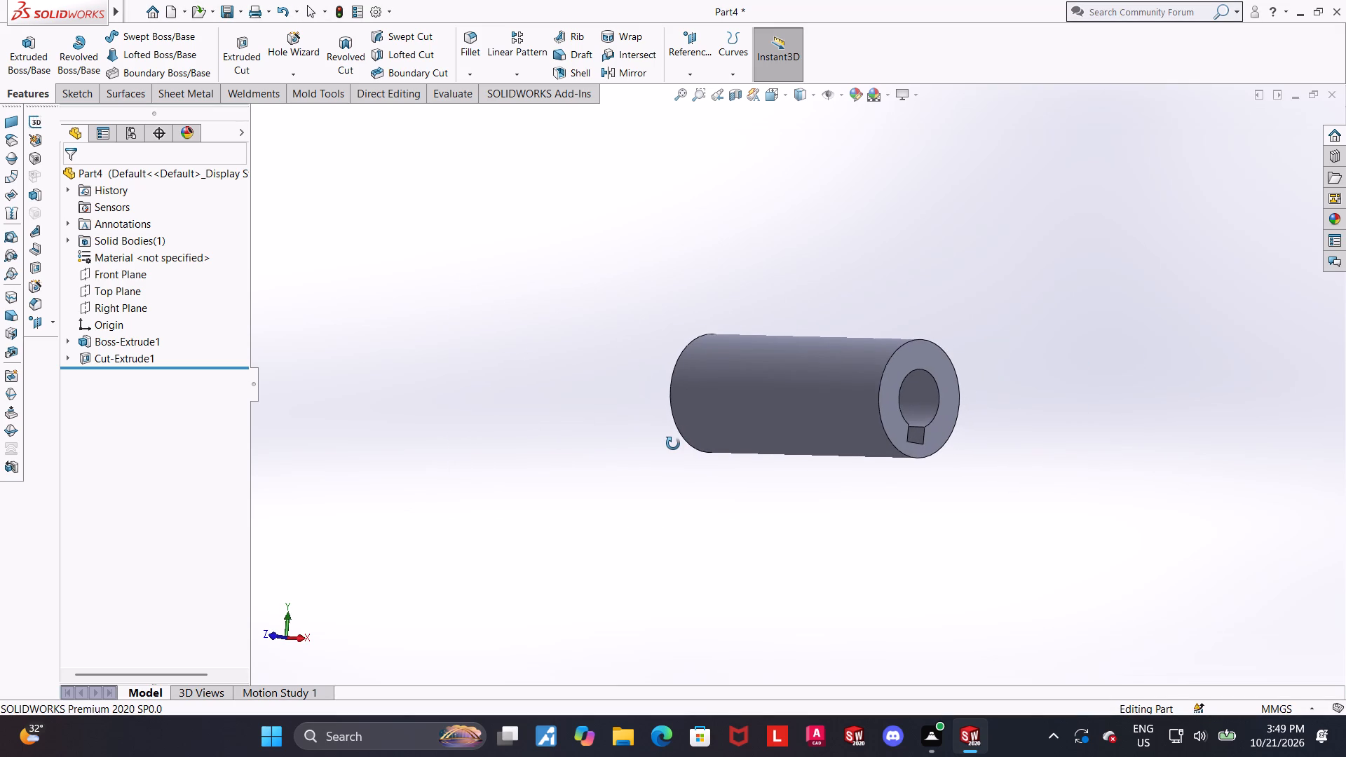
middle_drag(673, 444, 680, 436)
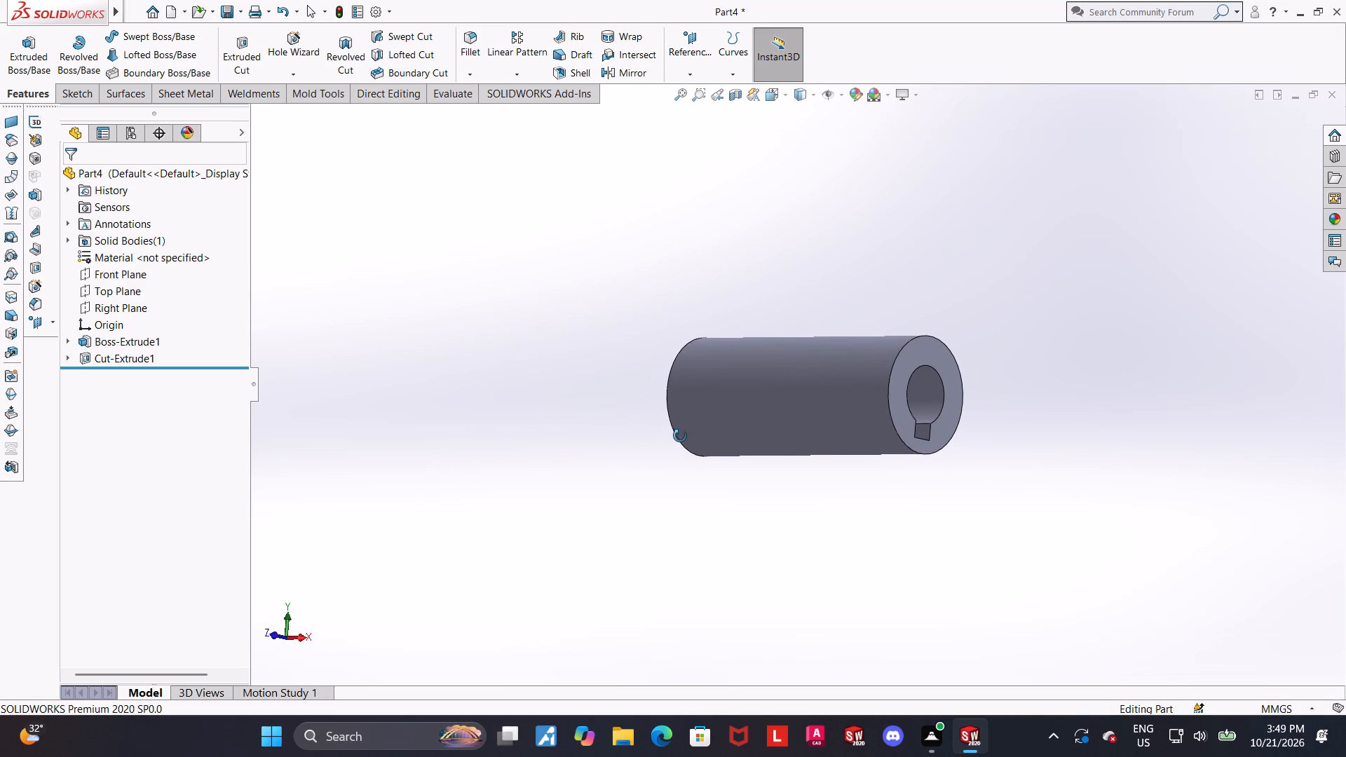
middle_drag(680, 436, 679, 441)
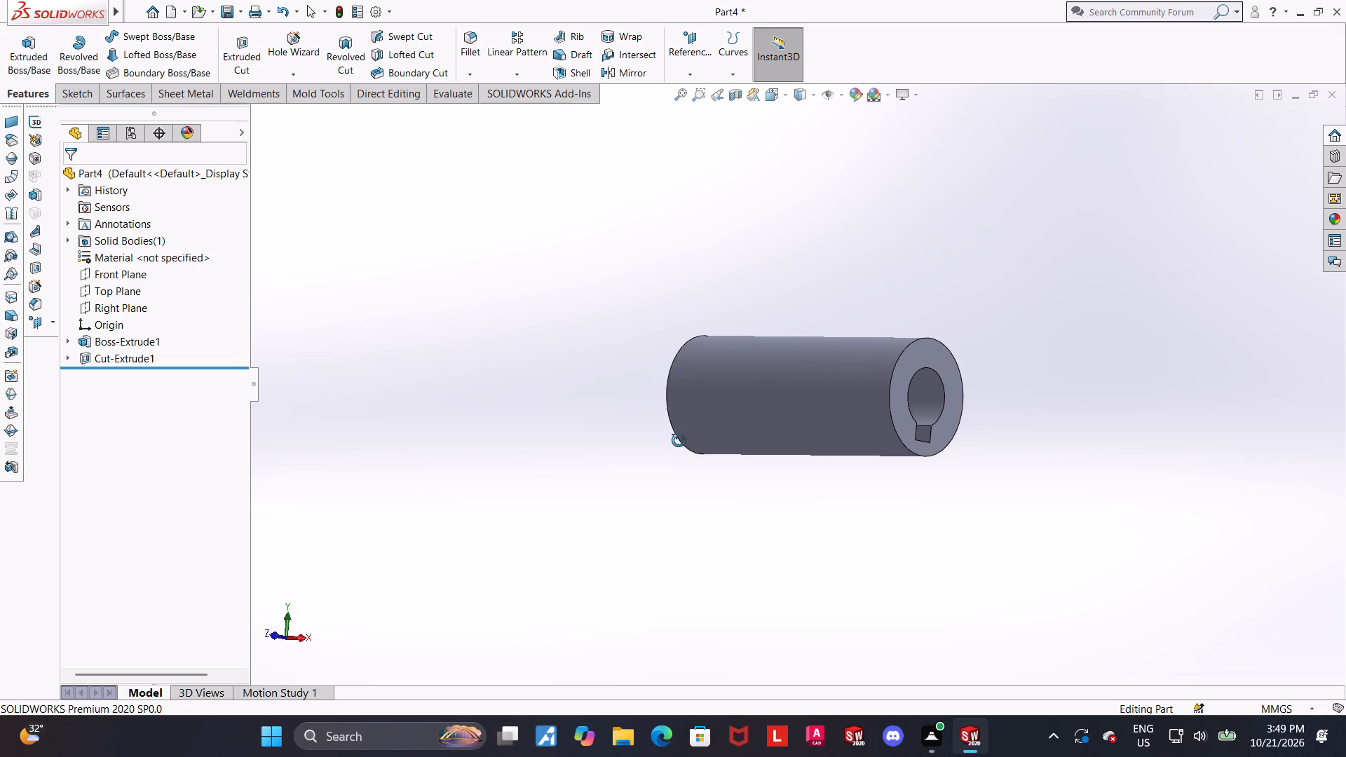
middle_drag(679, 441, 677, 442)
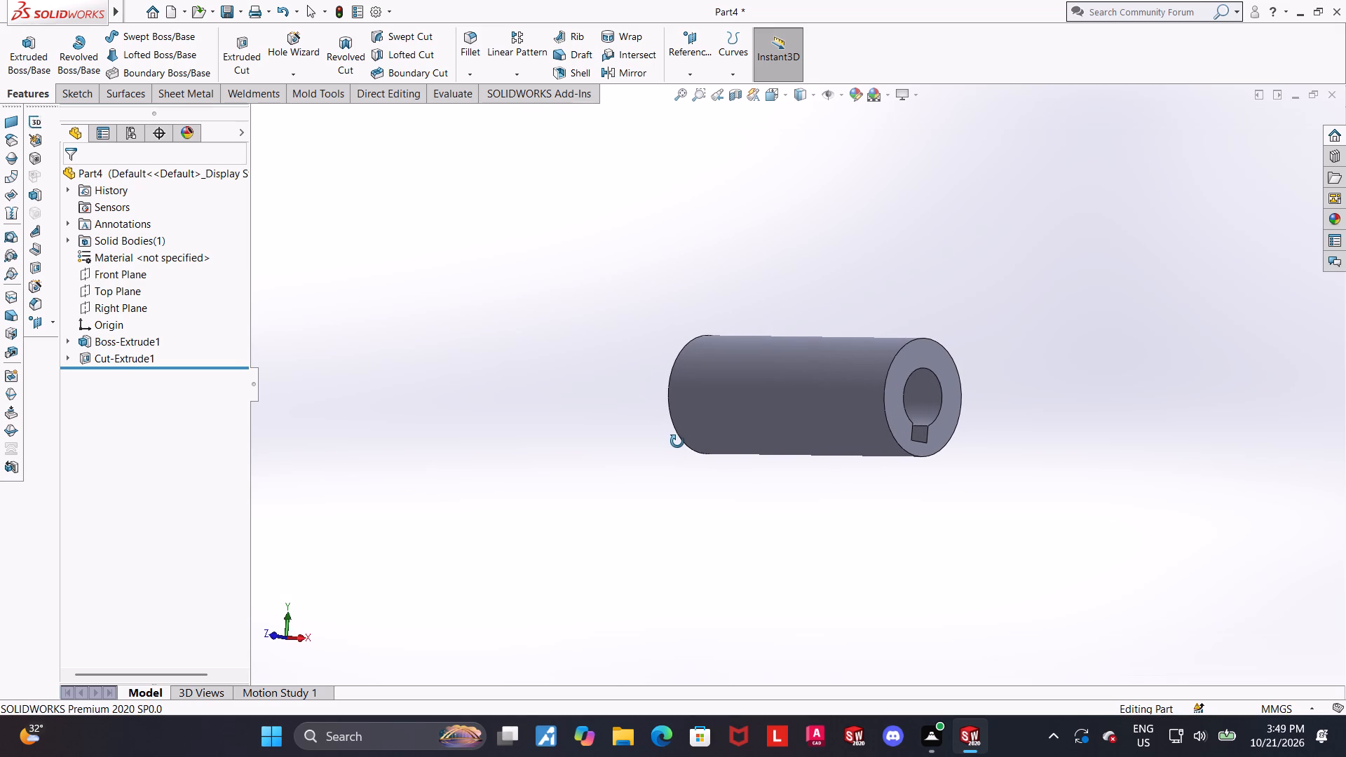
middle_drag(677, 442, 679, 445)
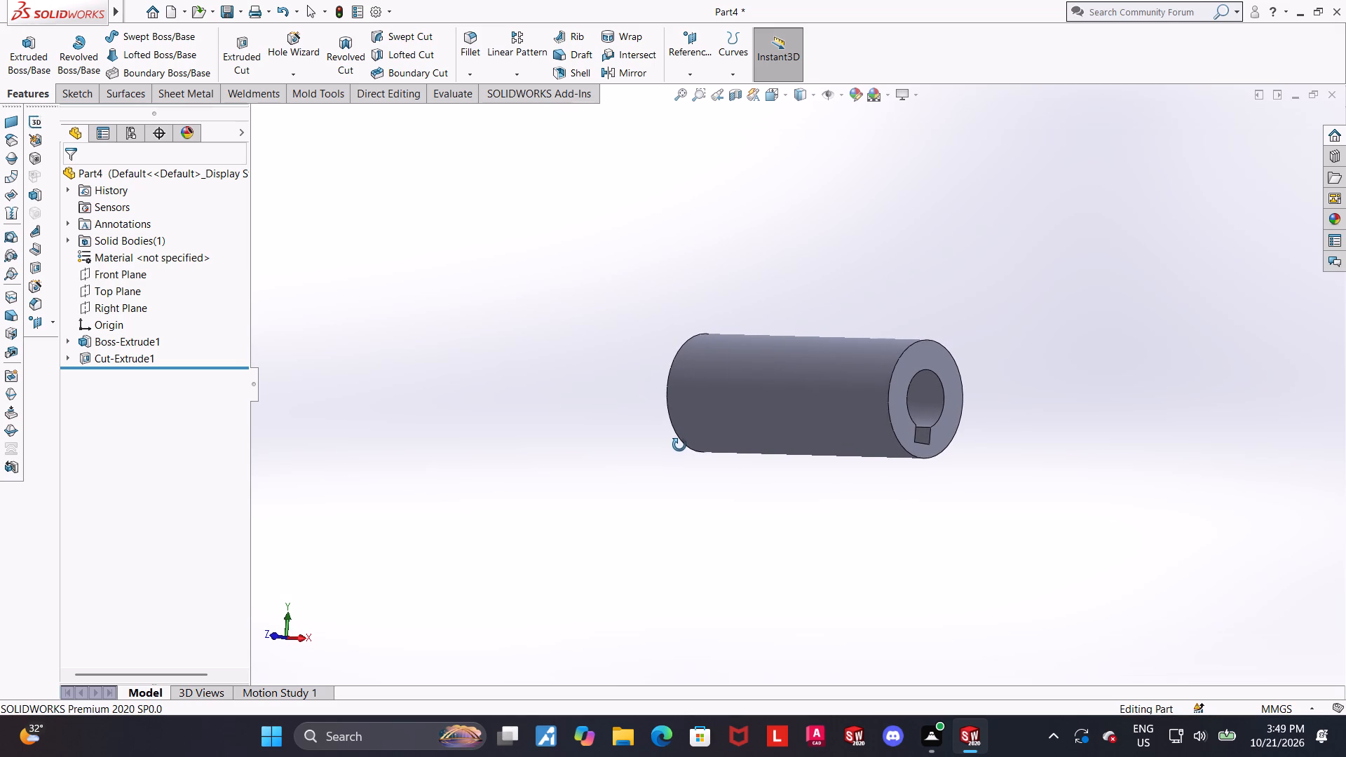
middle_drag(679, 445, 679, 443)
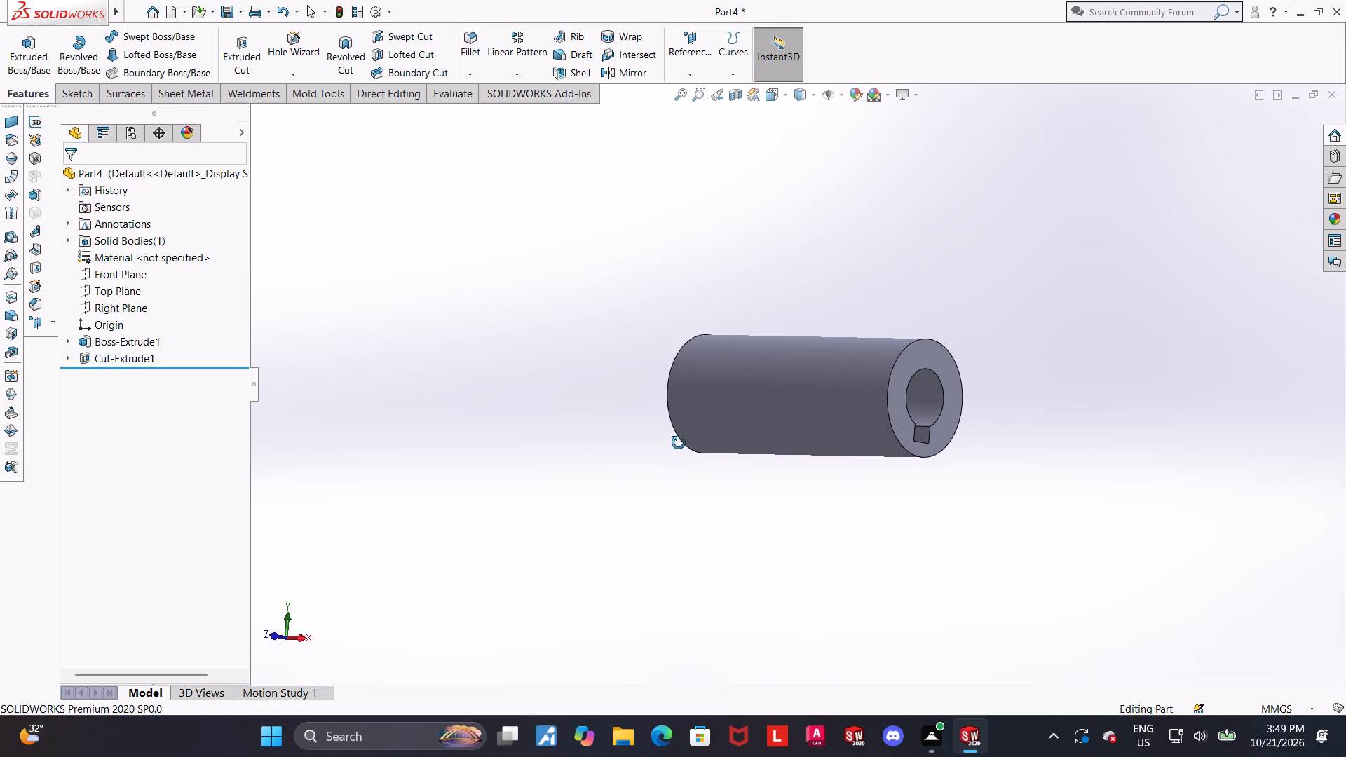
middle_drag(679, 443, 672, 443)
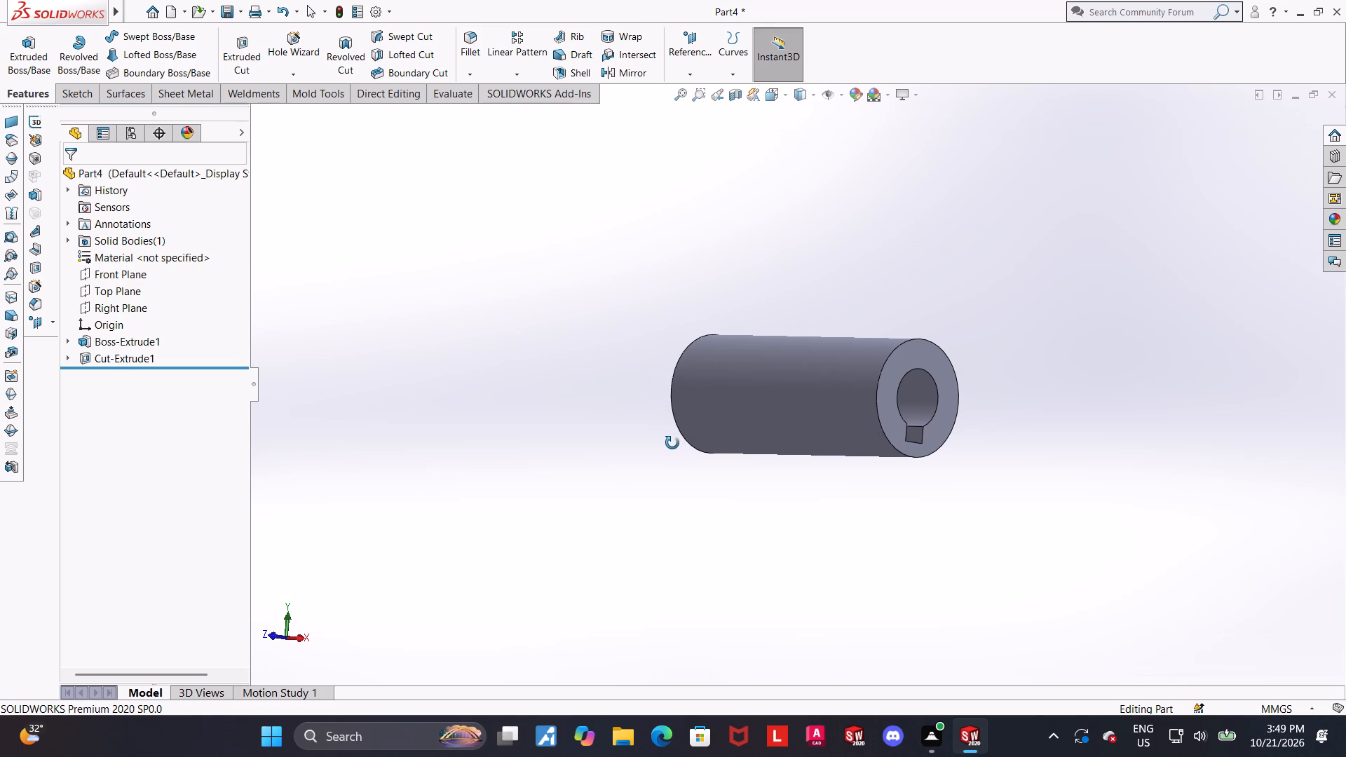
middle_drag(672, 443, 693, 441)
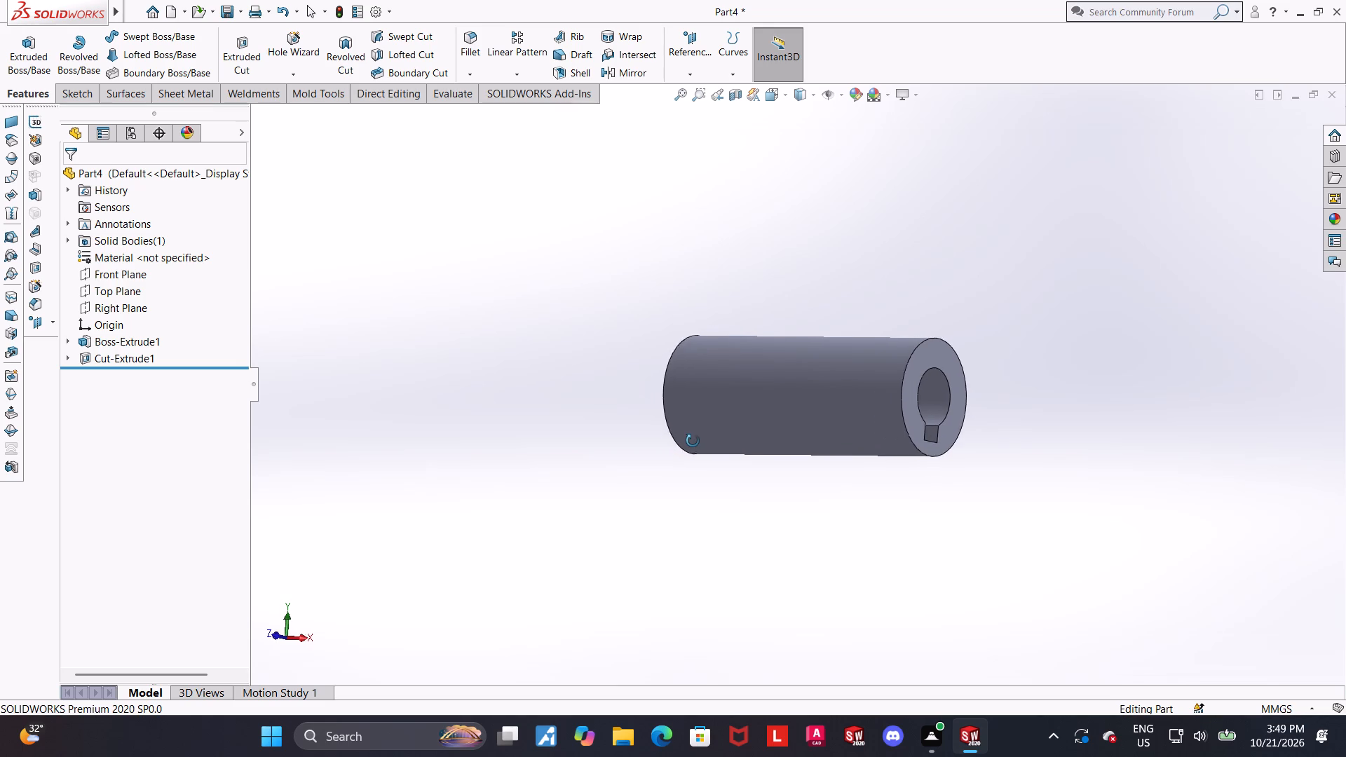
middle_drag(693, 441, 694, 442)
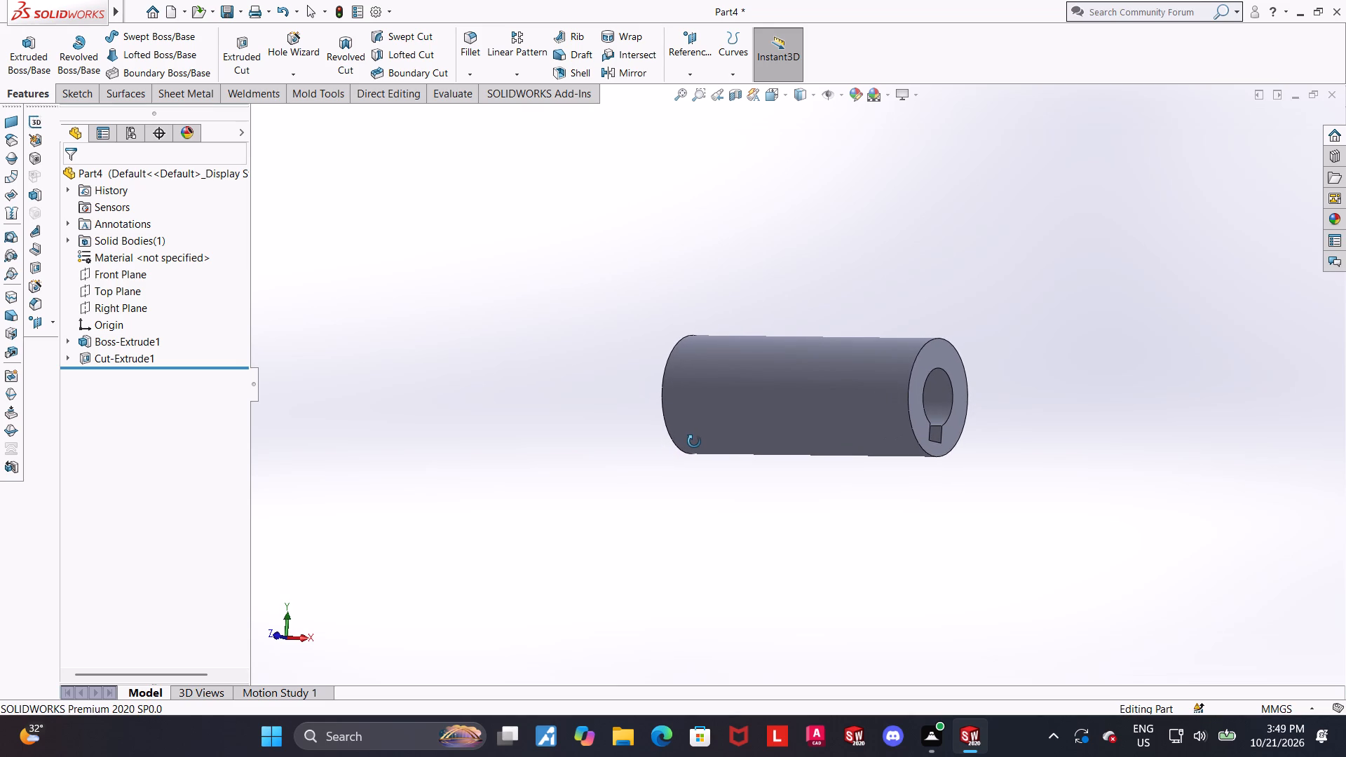
middle_drag(694, 442, 709, 461)
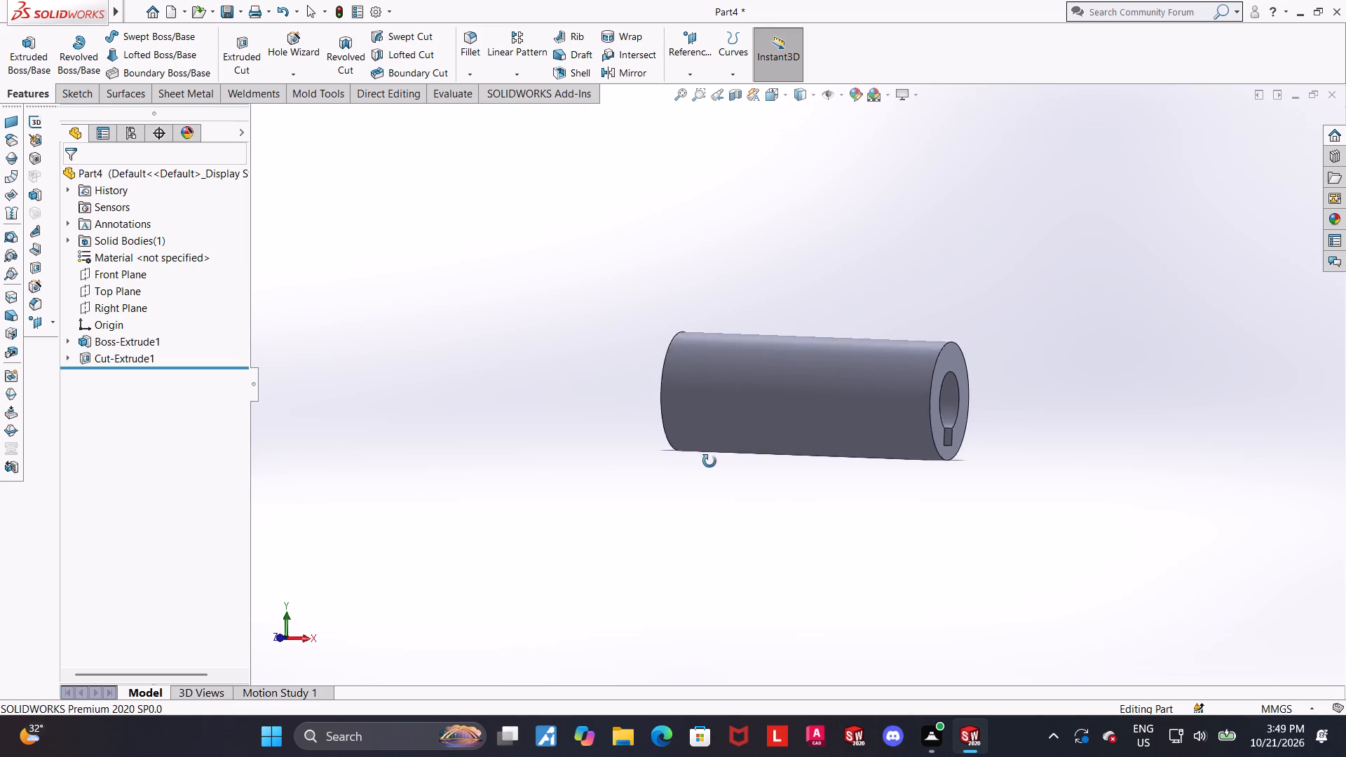
middle_drag(709, 461, 707, 456)
scroll(707, 456, up, 3)
scroll(866, 406, down, 2)
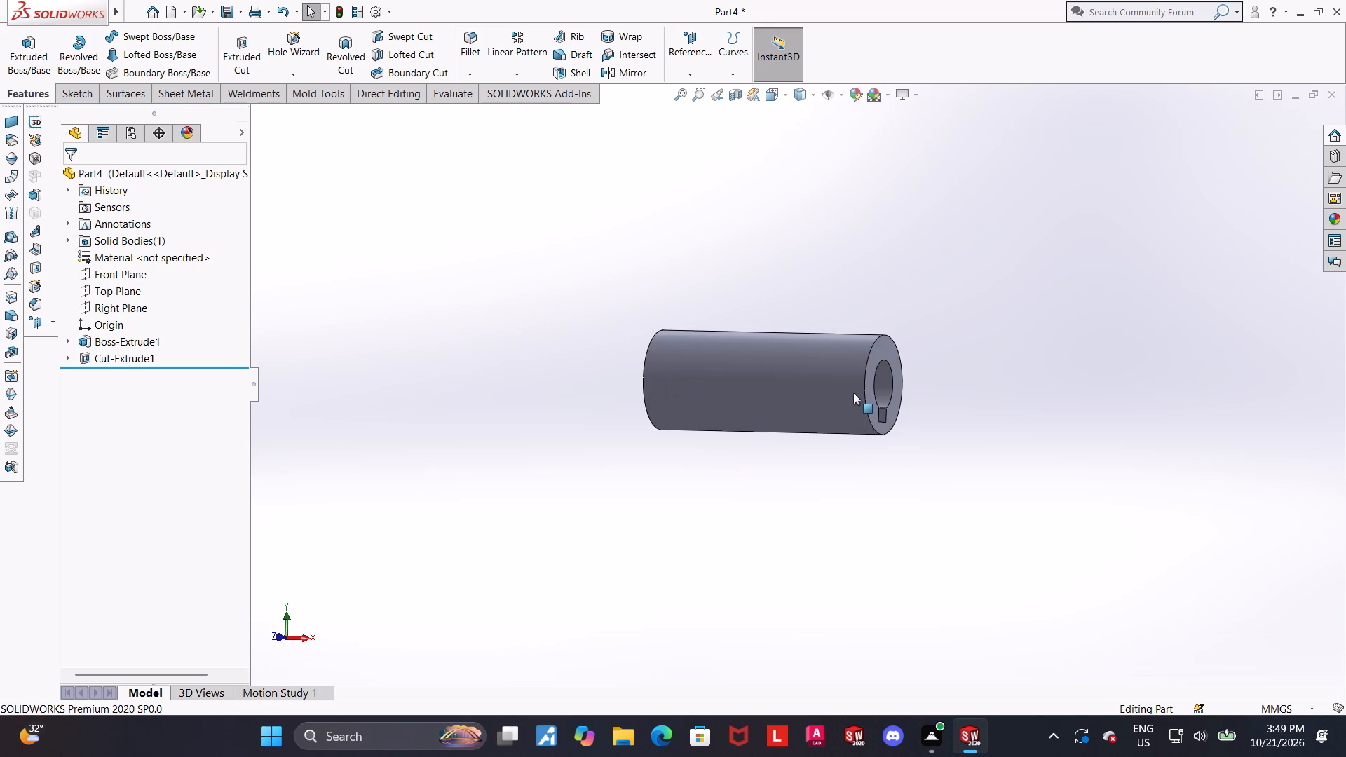
scroll(863, 410, up, 1)
middle_drag(916, 445, 940, 469)
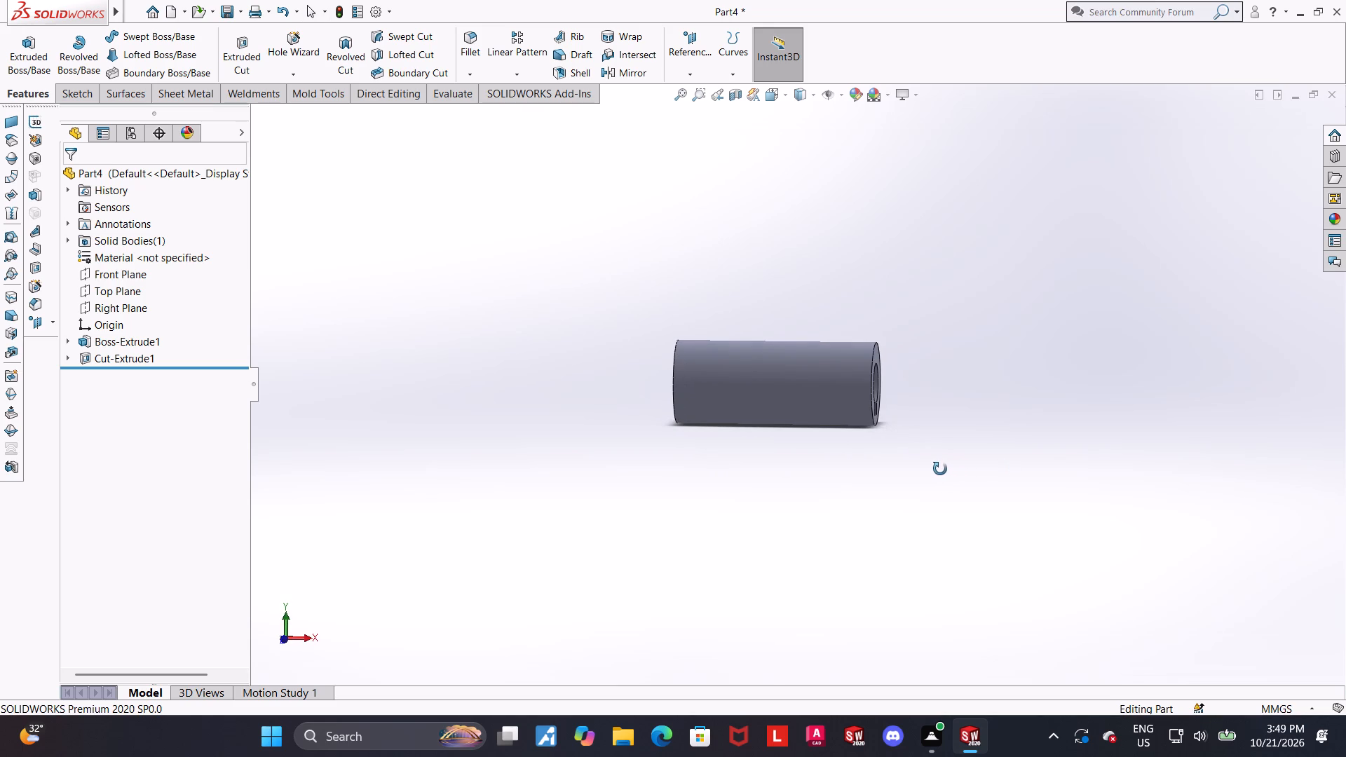
middle_drag(940, 469, 938, 469)
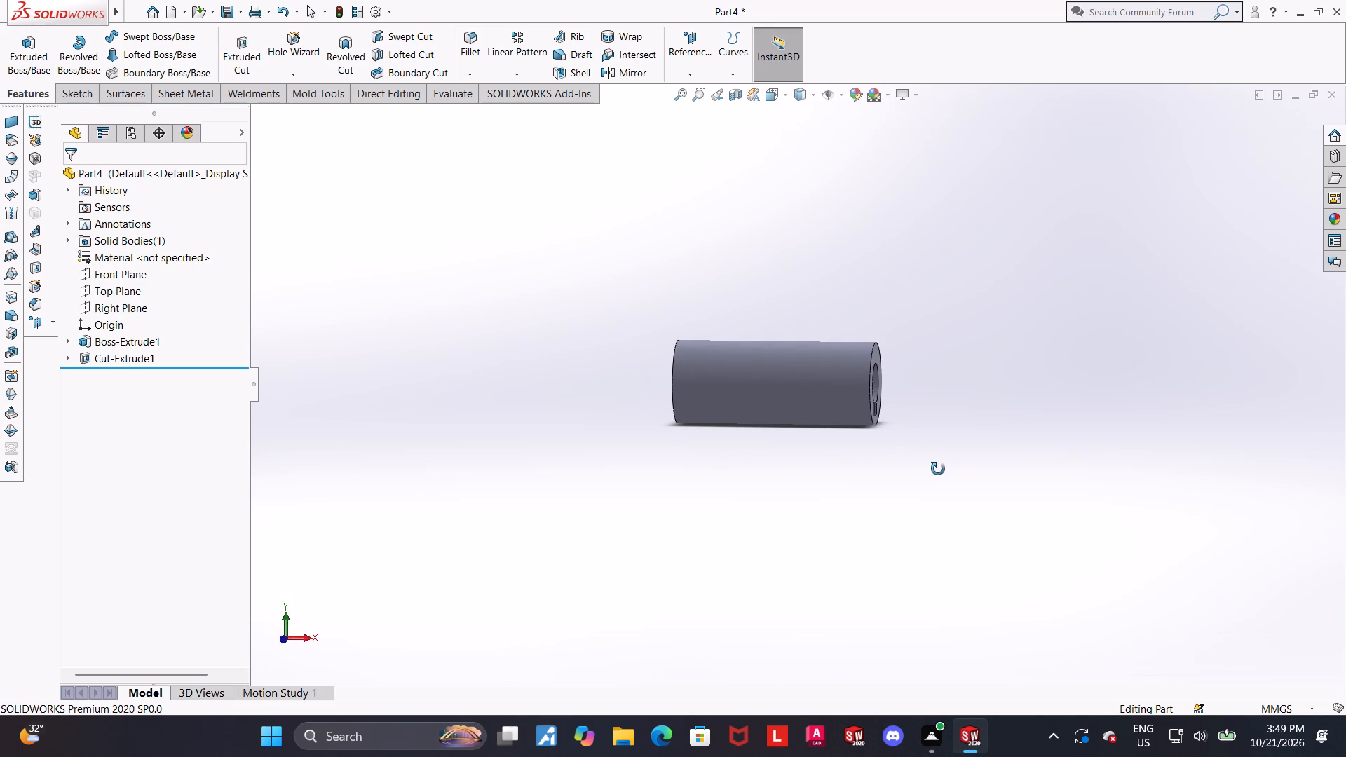
middle_drag(938, 469, 950, 473)
scroll(775, 288, down, 2)
scroll(940, 343, down, 1)
middle_drag(822, 362, 826, 395)
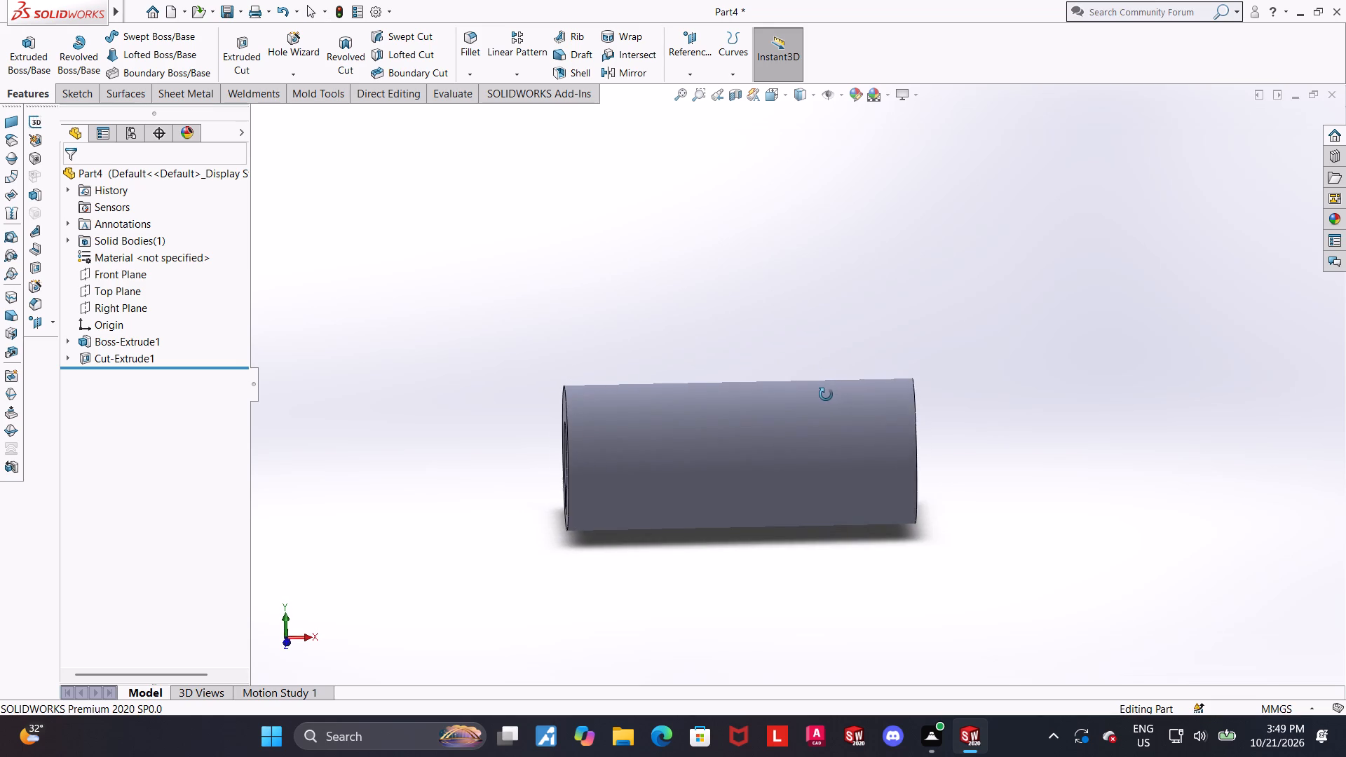
middle_drag(826, 395, 820, 388)
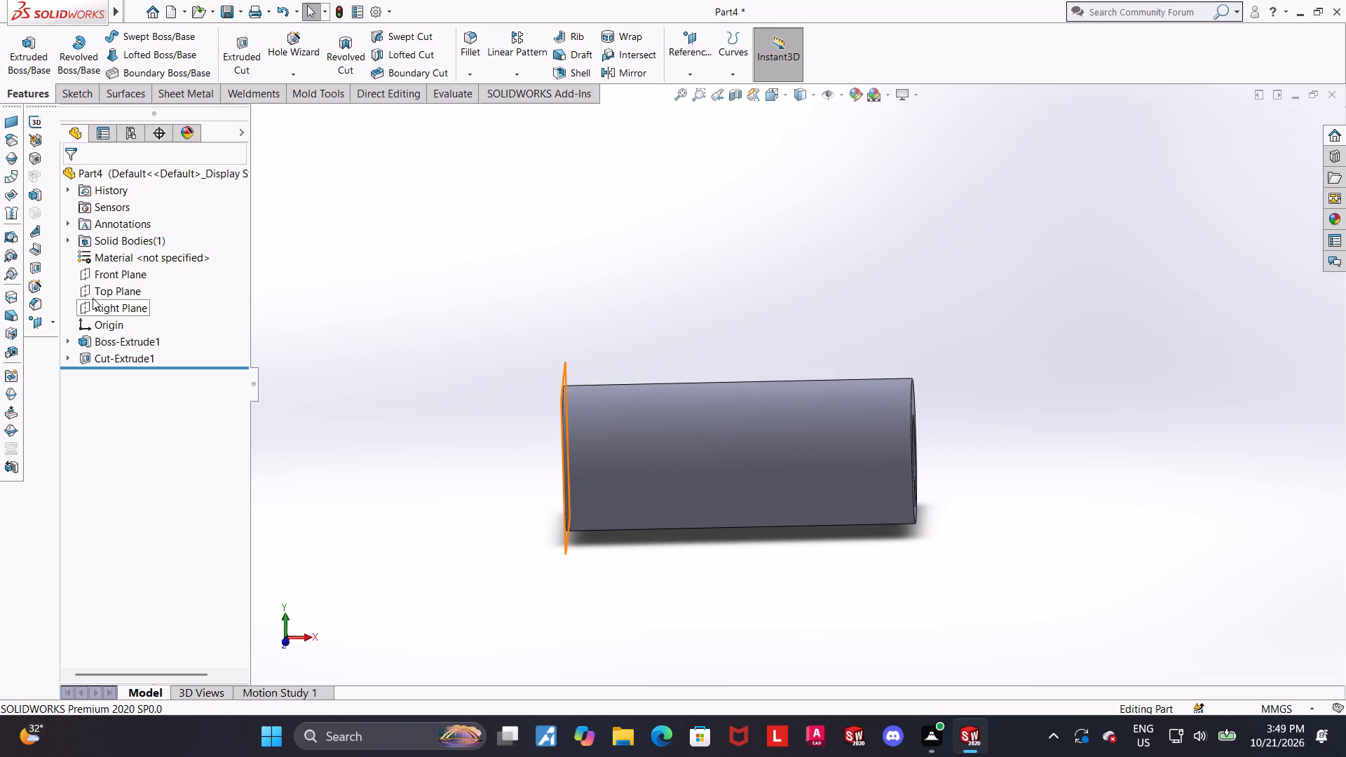
Start a new sketch on the Front Plane.
click(109, 271)
click(123, 252)
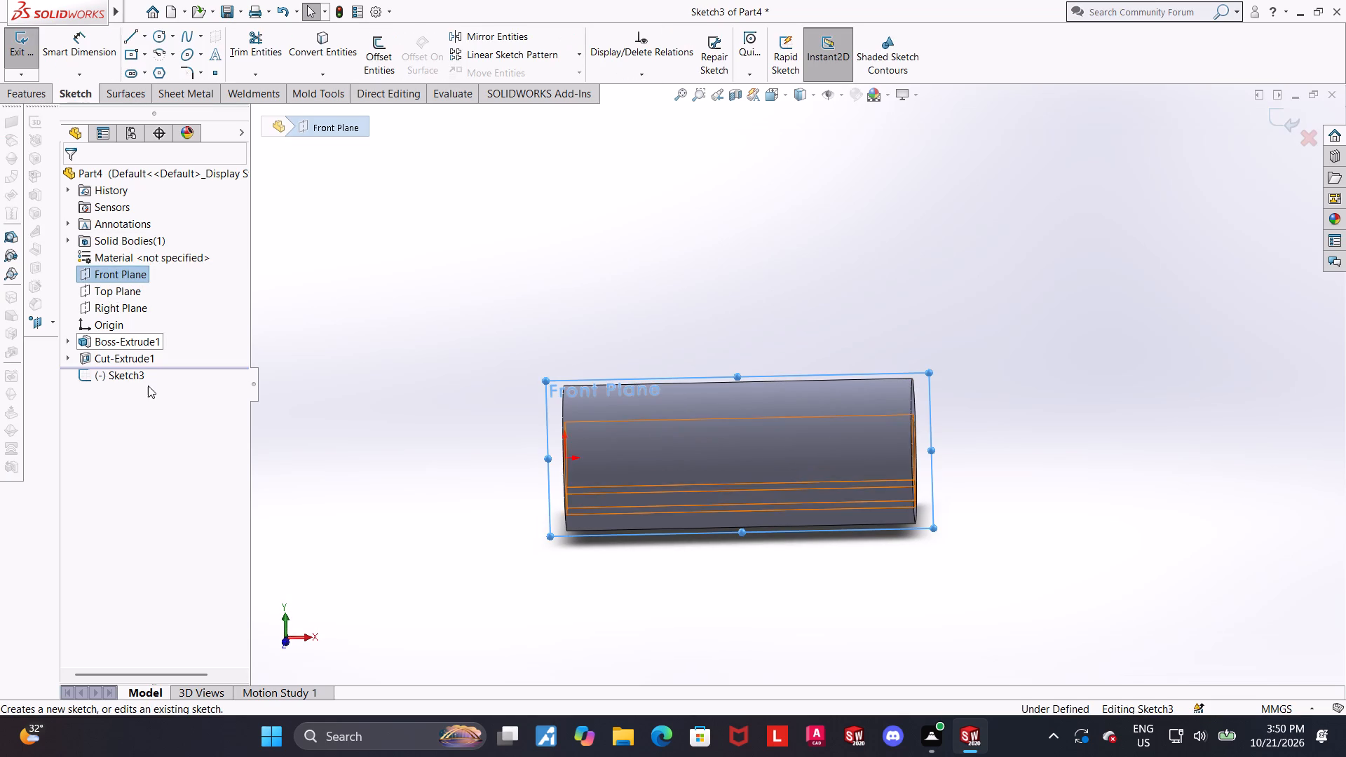
click(137, 376)
click(171, 358)
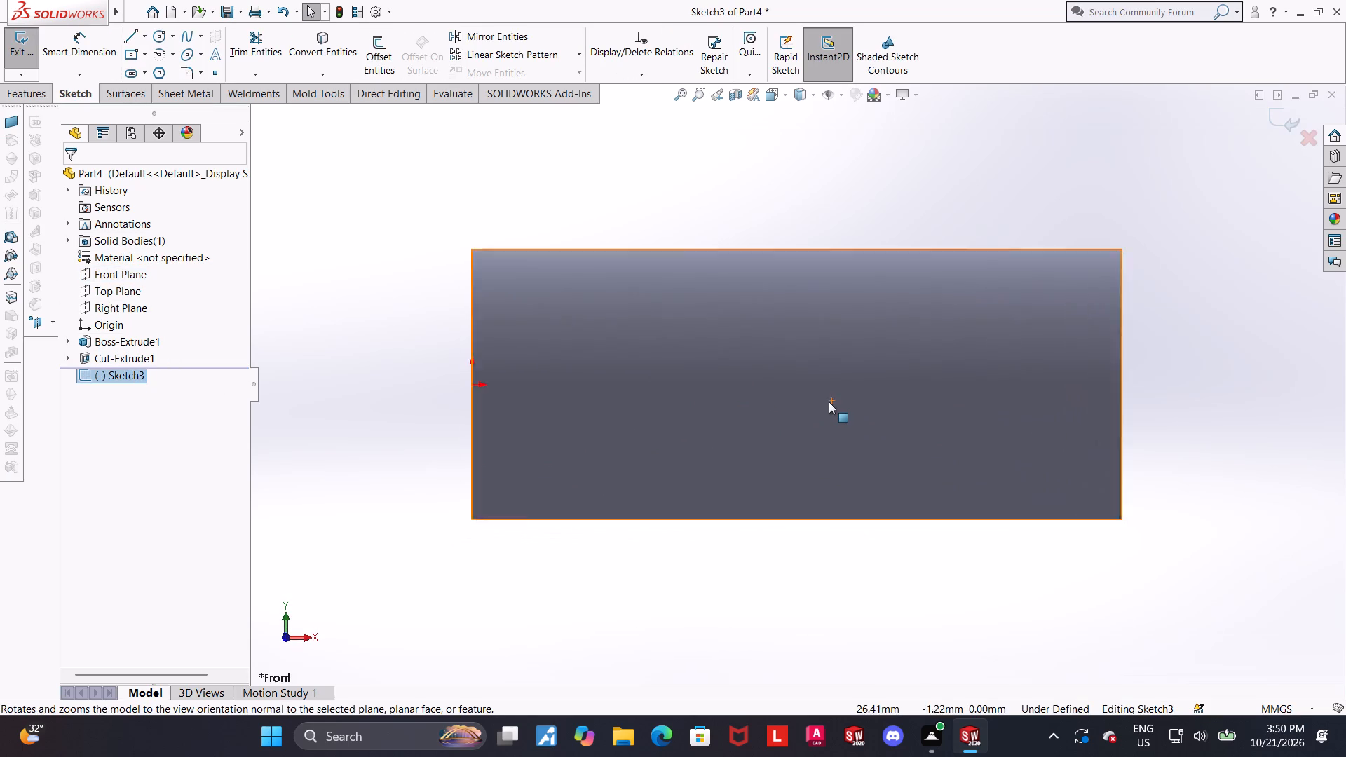
scroll(829, 402, up, 6)
scroll(950, 360, down, 3)
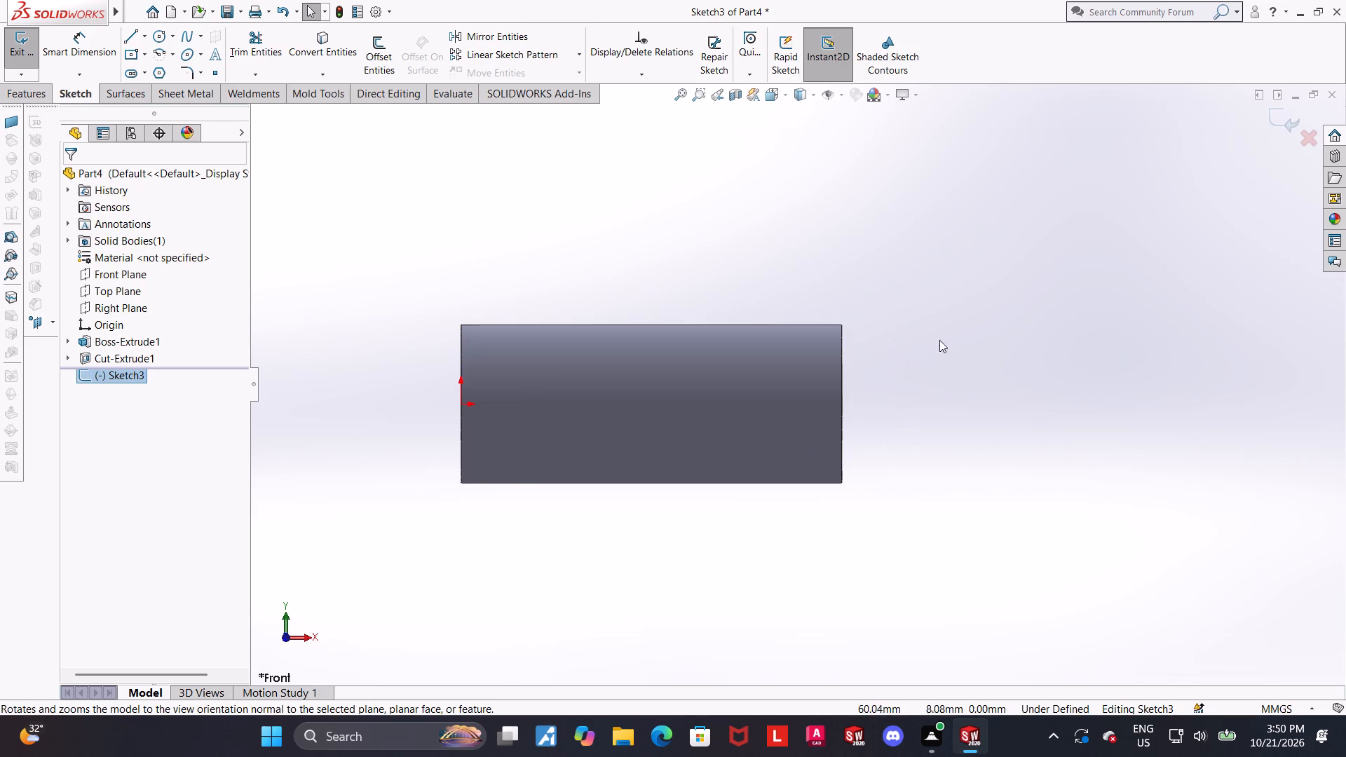
Sketch a closed rectangle from lines, about 17 mm wide and 19 mm high, rising from the cylinder's axis.
click(132, 36)
click(580, 407)
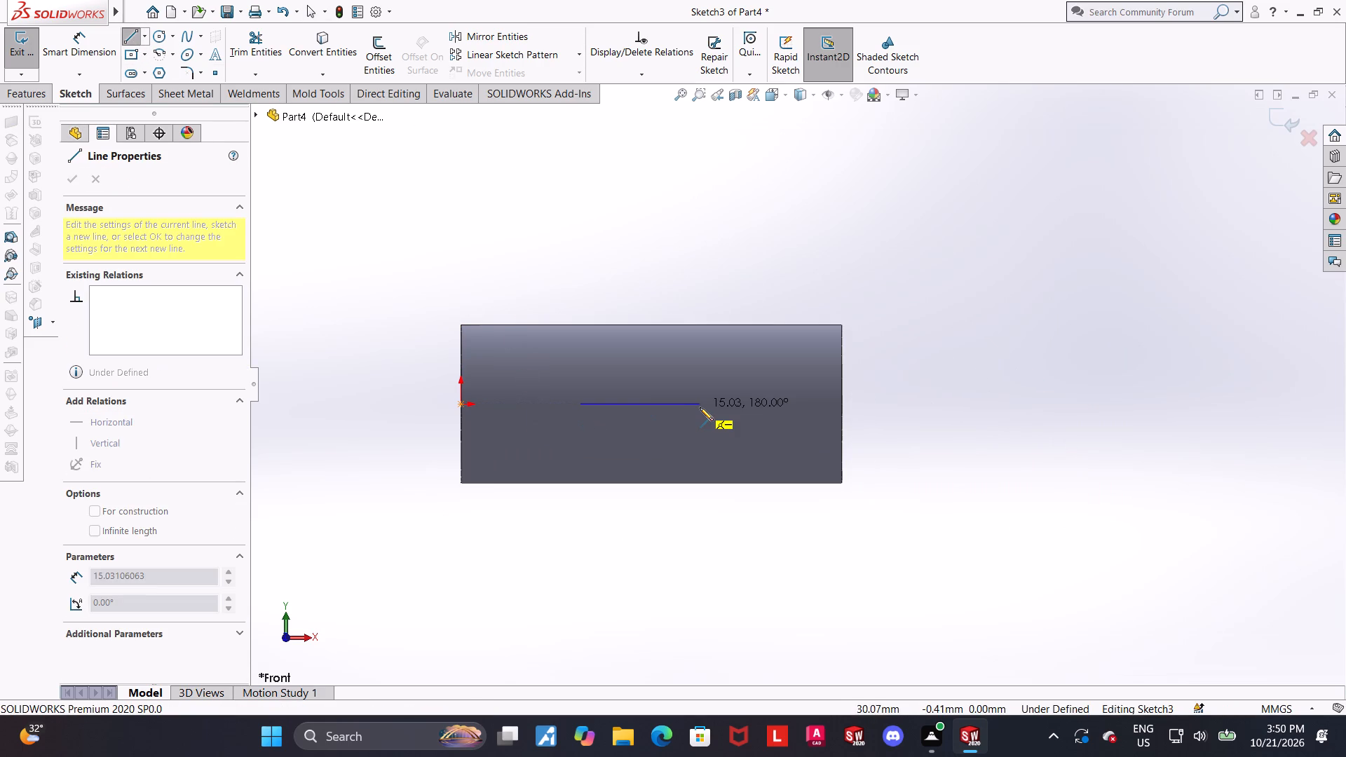
click(715, 405)
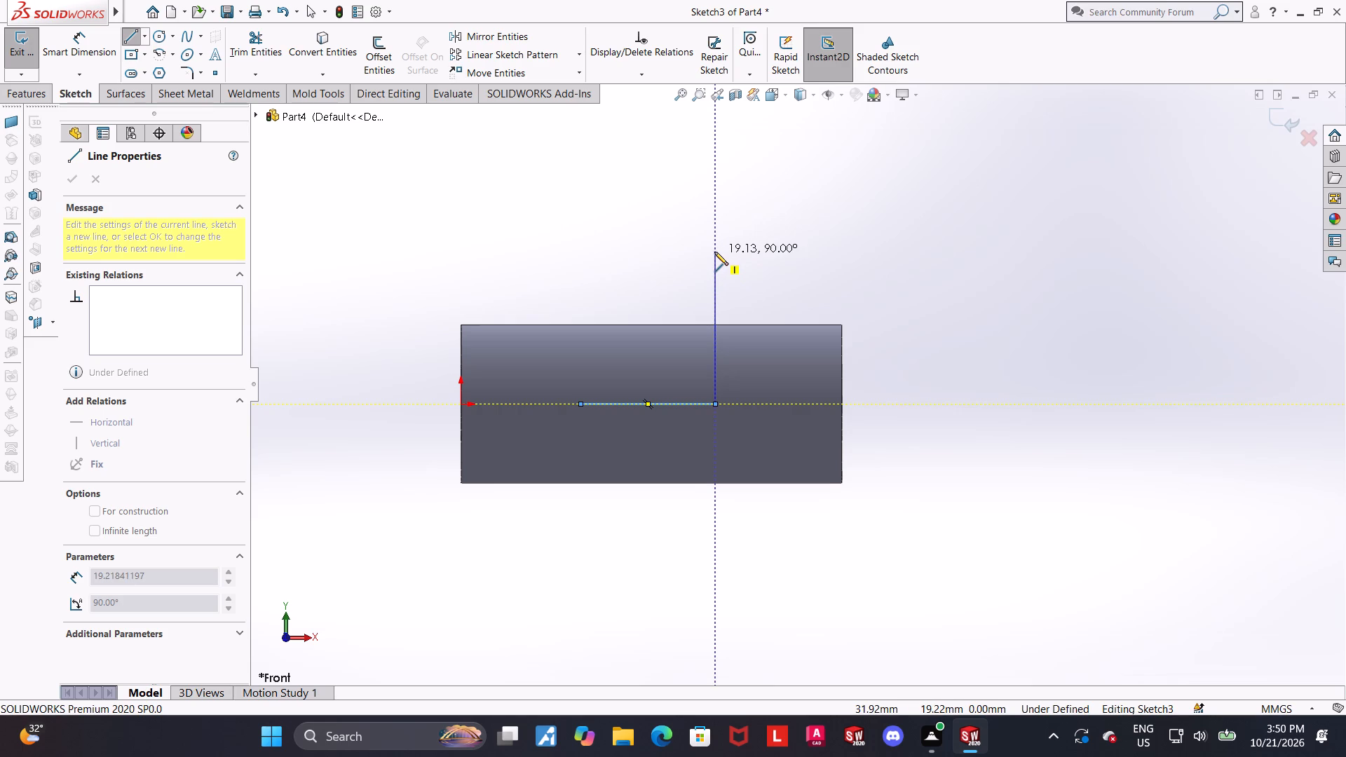
click(714, 252)
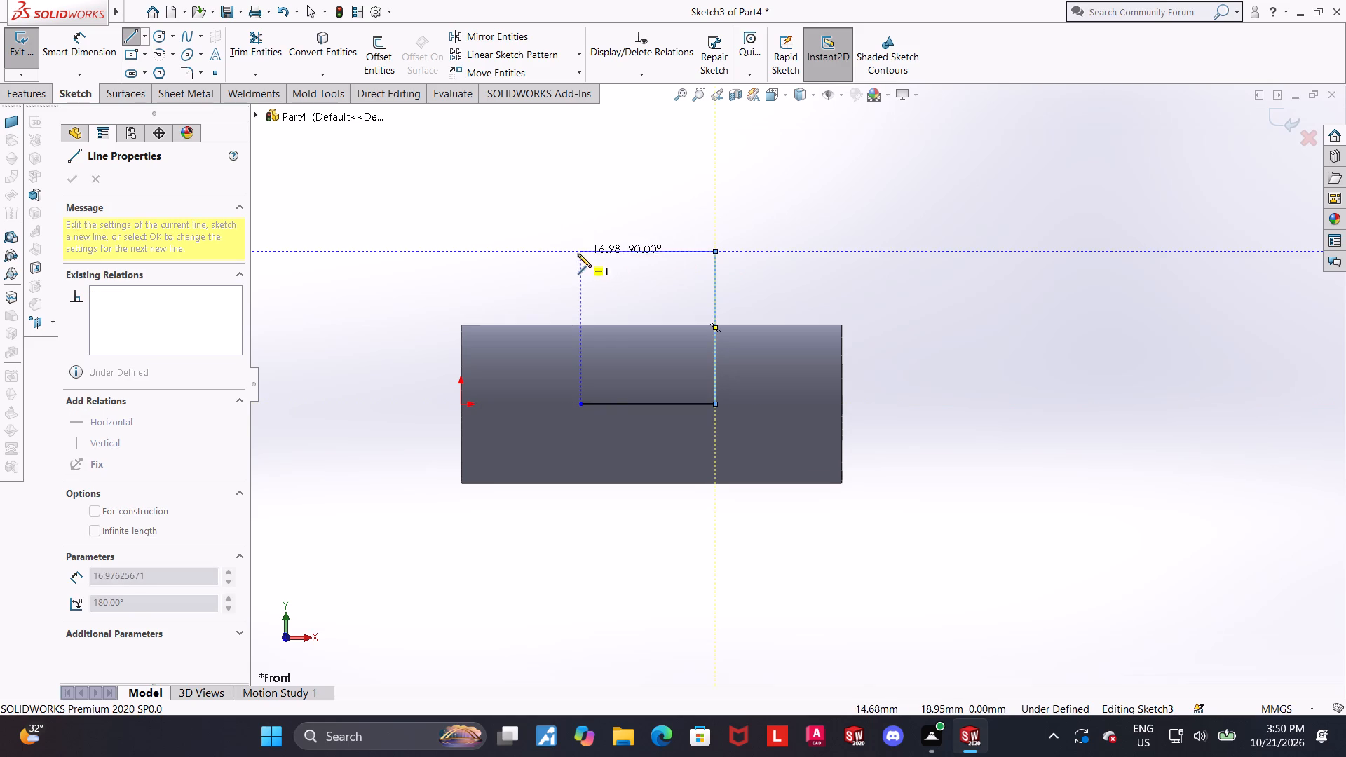
click(578, 254)
click(582, 404)
key(Escape)
key(Escape)
key(Escape)
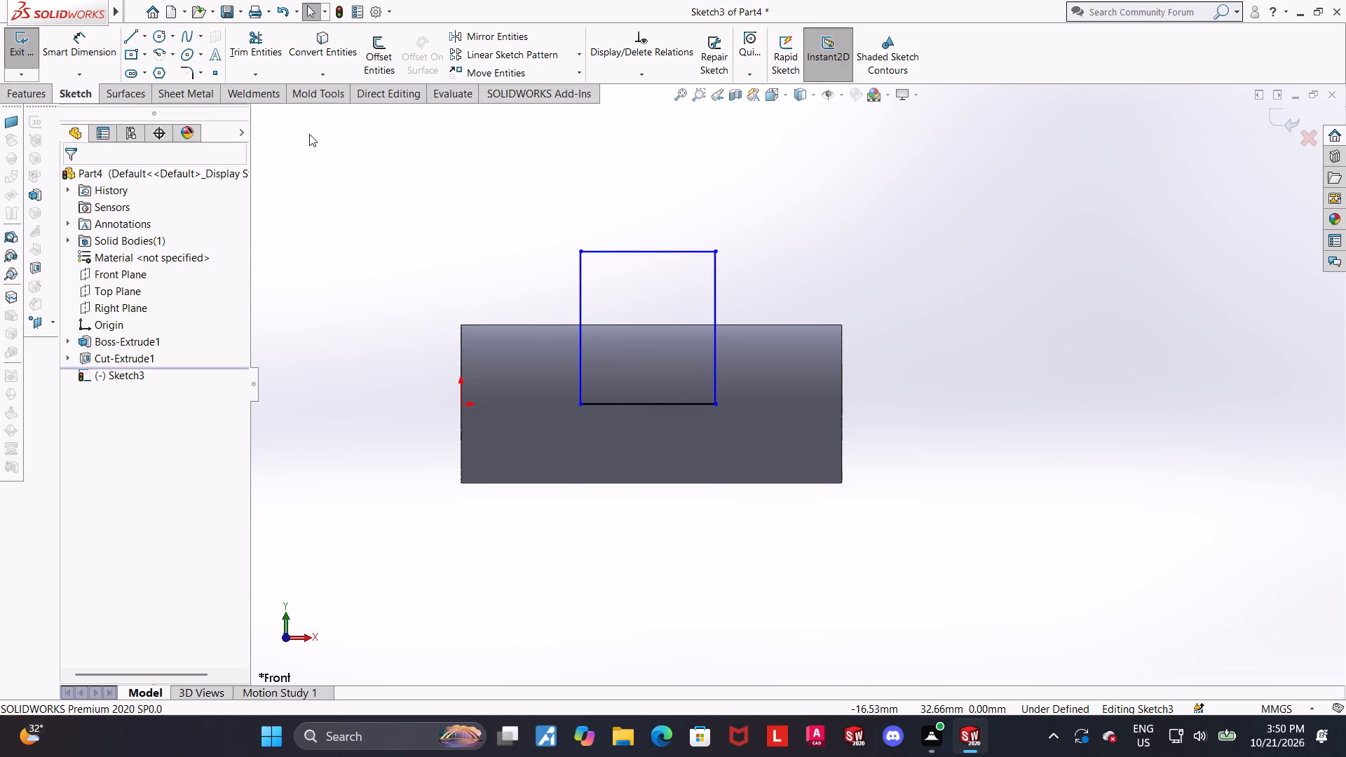
Apply 3 mm sketch fillets to the rectangle's two upper corners.
click(187, 79)
scroll(390, 233, up, 1)
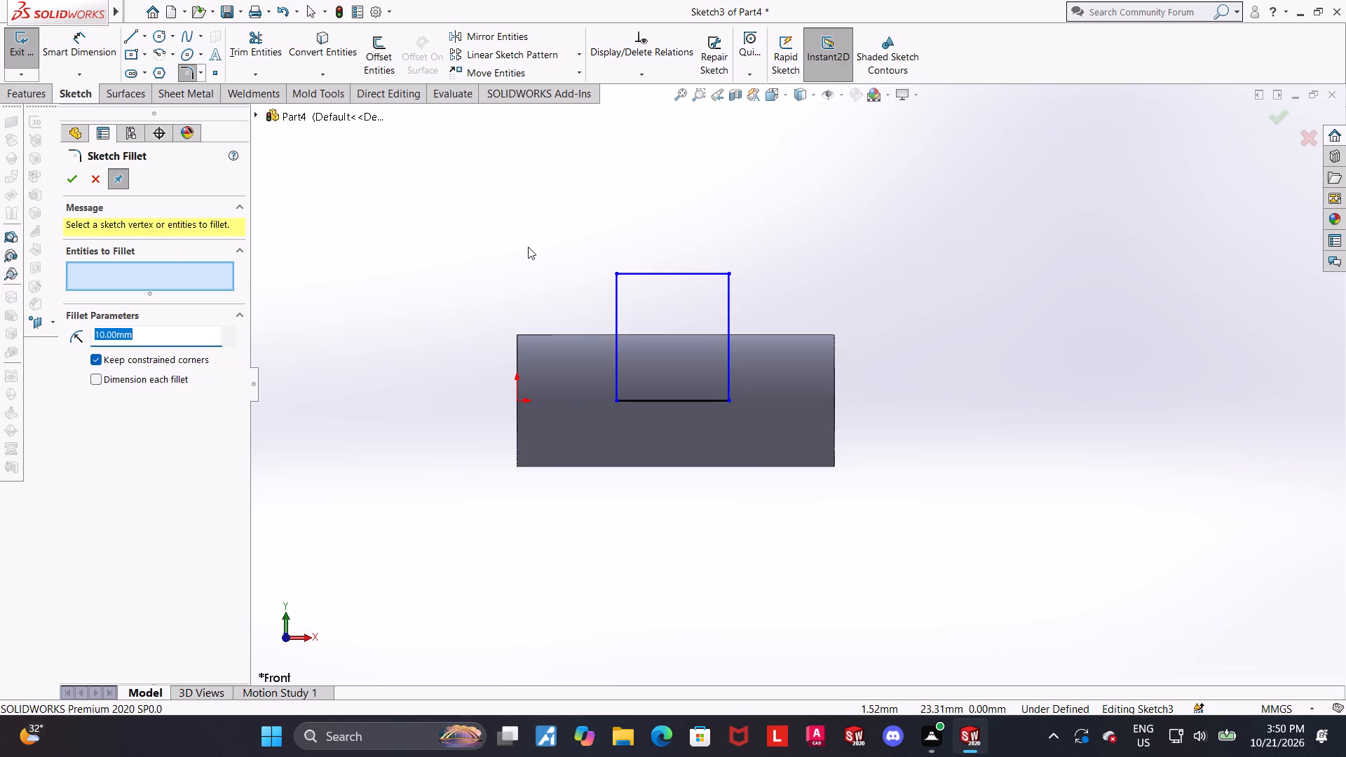
scroll(528, 247, down, 1)
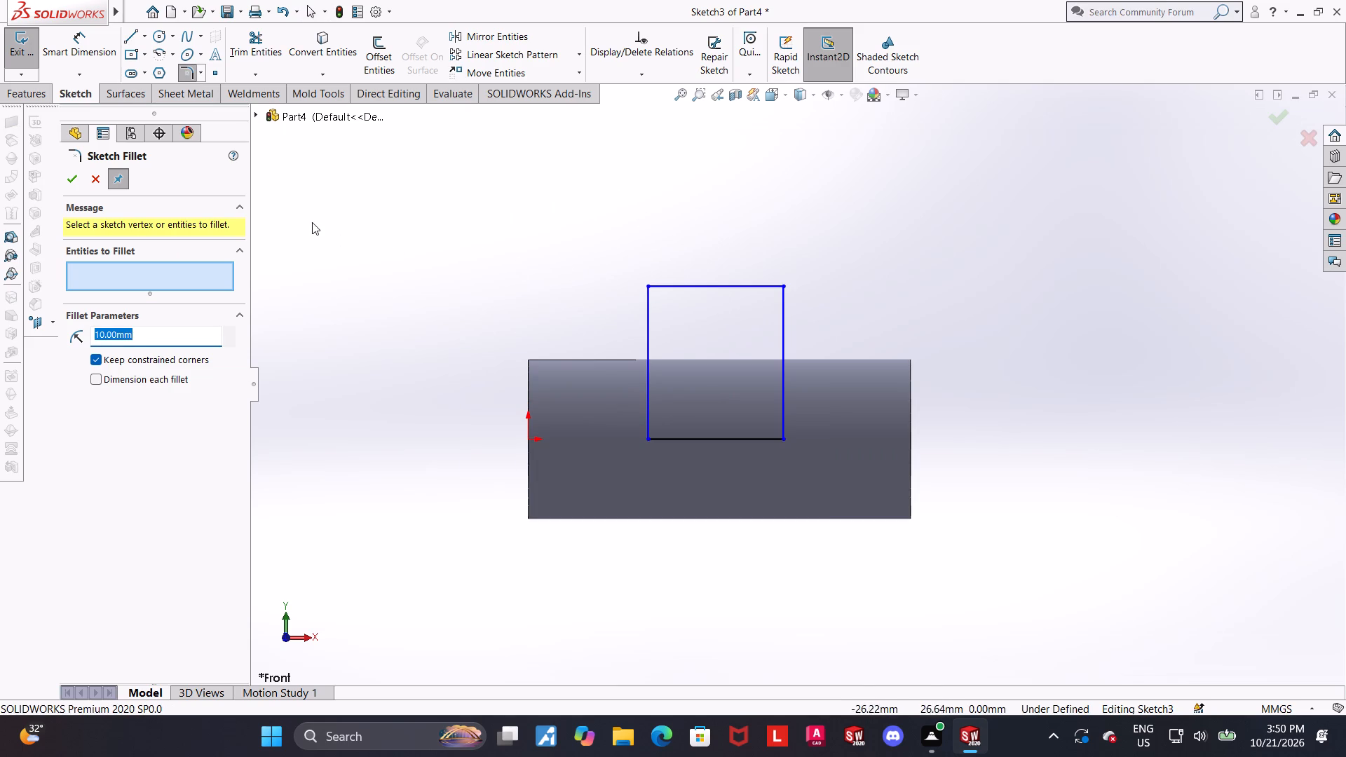
key(3)
key(Return)
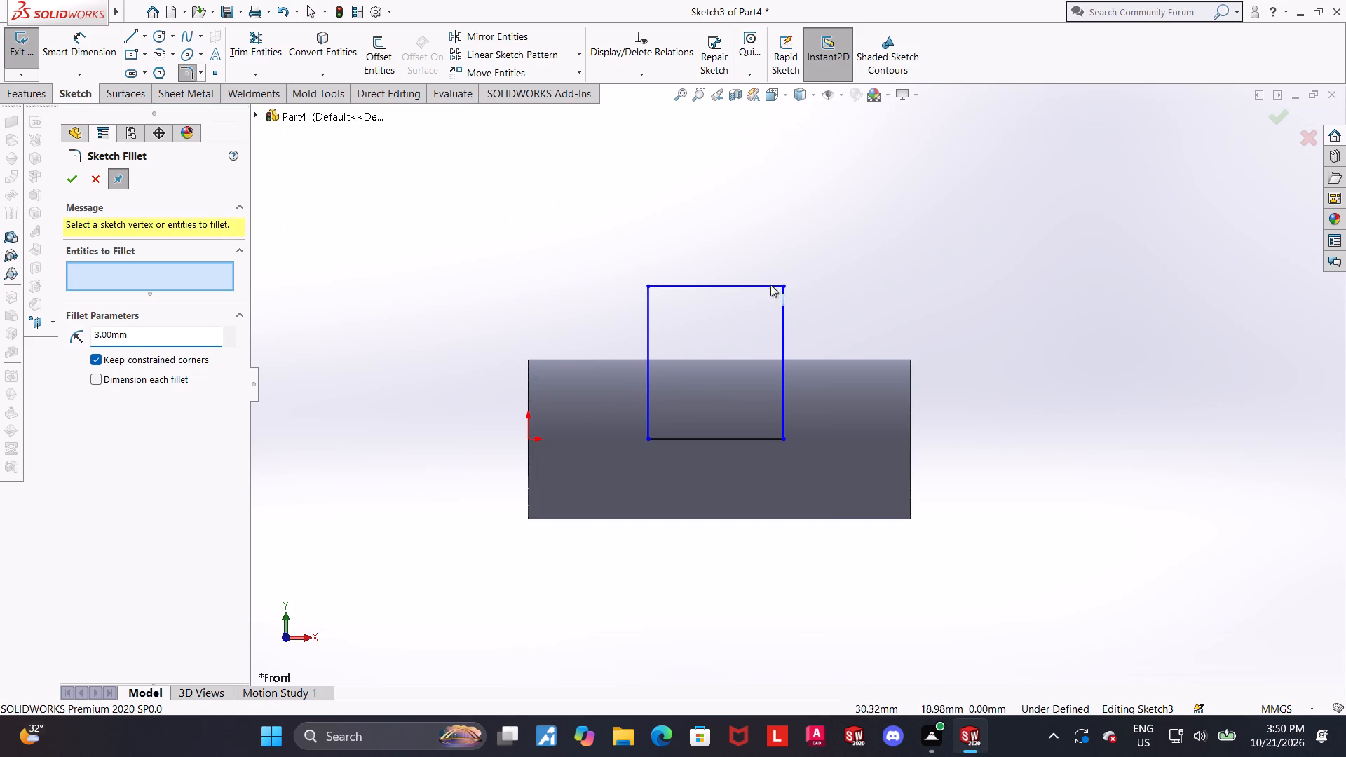
click(783, 286)
click(649, 287)
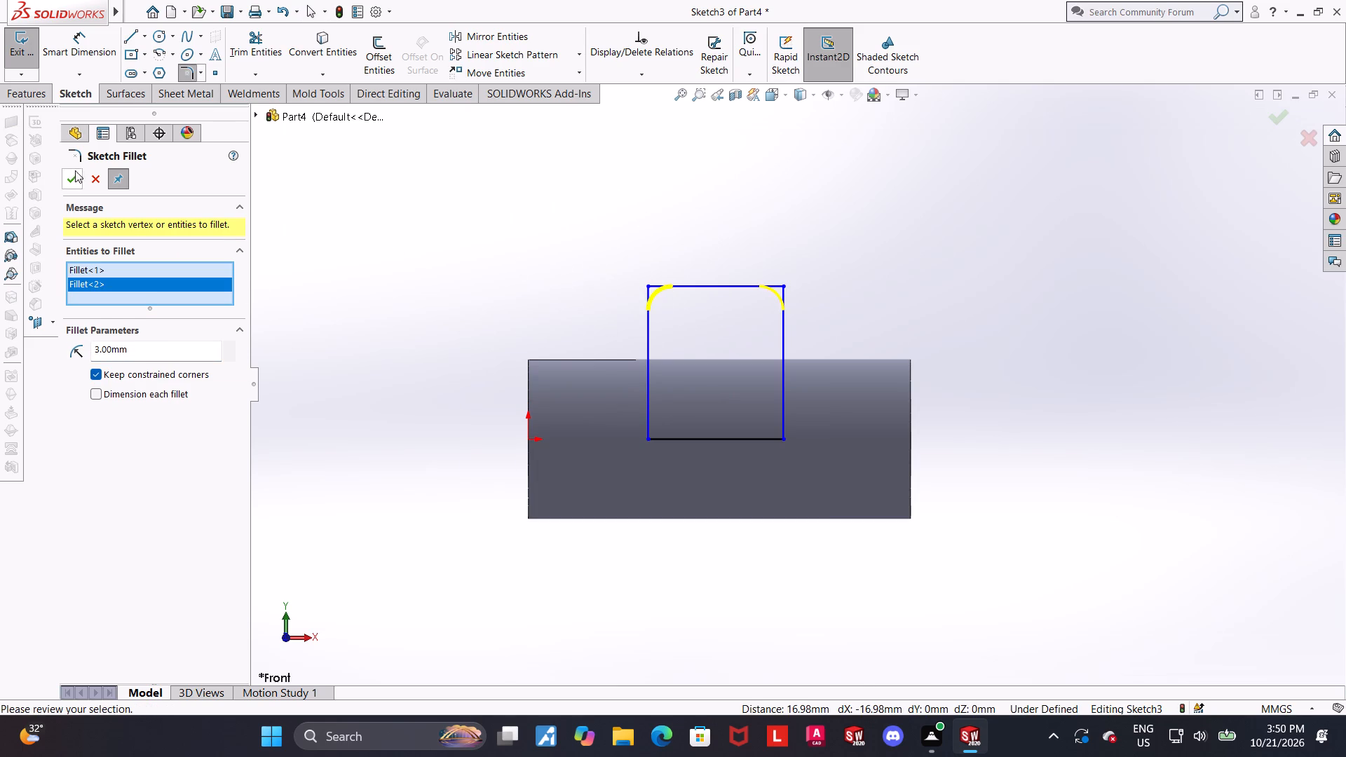
click(69, 175)
click(604, 243)
scroll(839, 366, up, 1)
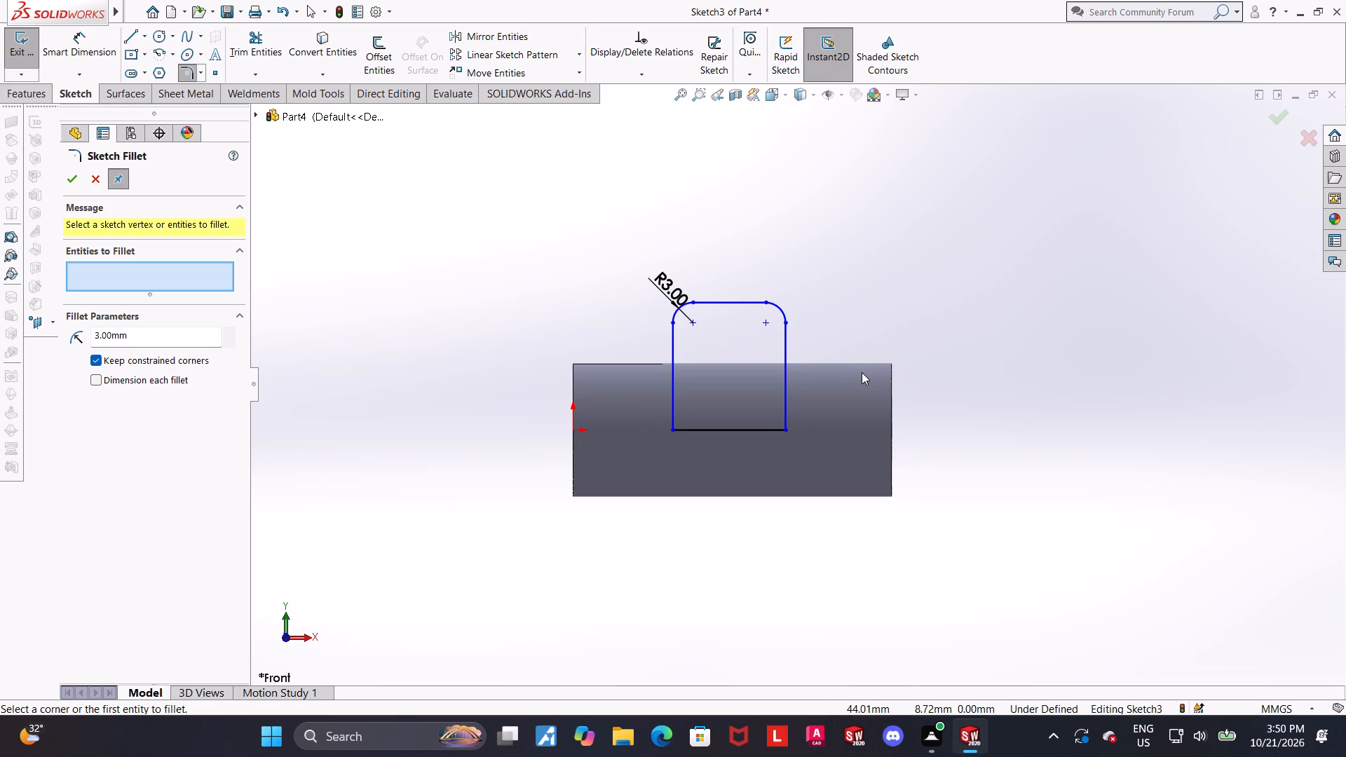
scroll(855, 372, down, 1)
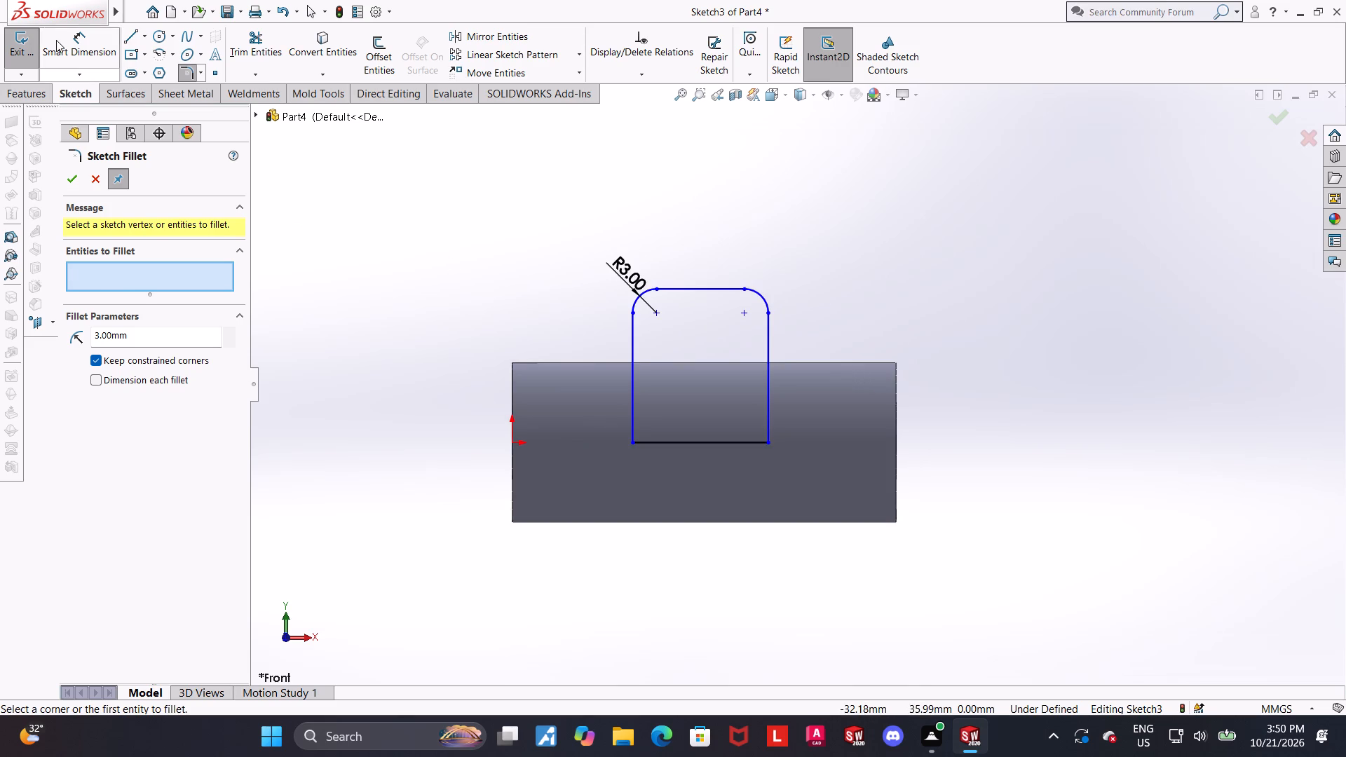
Dimension the rectangle's width between its two vertical sides as 18 mm and exit the sketch.
click(56, 40)
click(635, 365)
click(767, 362)
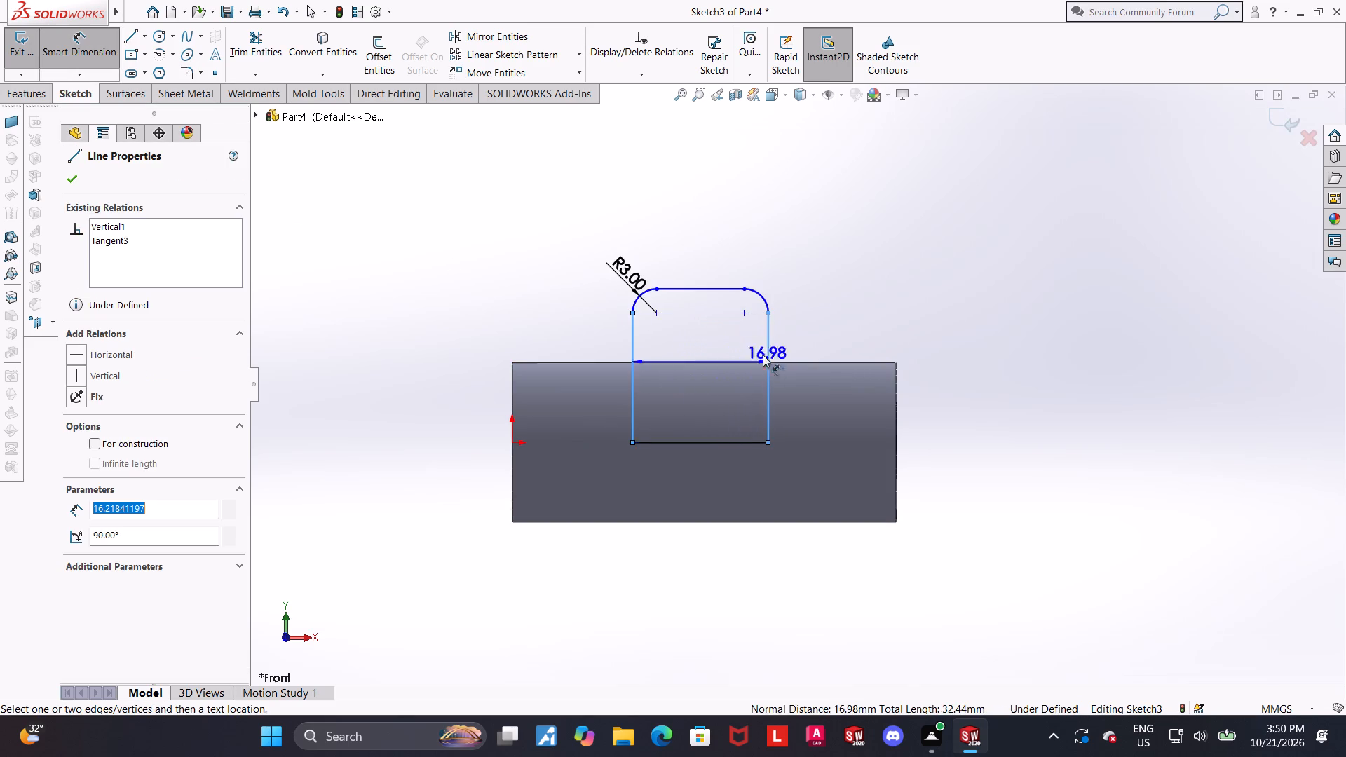
click(727, 221)
text(18)
key(Return)
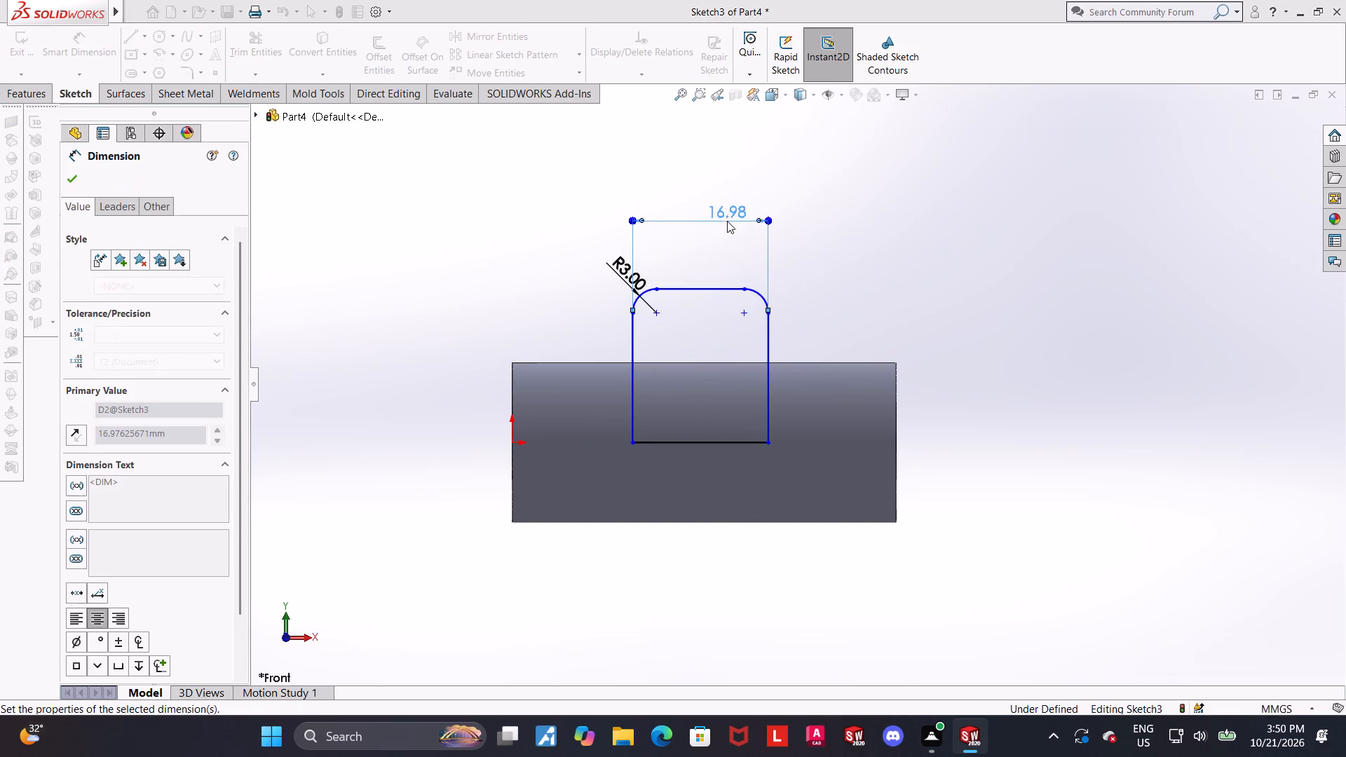
click(949, 283)
scroll(927, 287, up, 1)
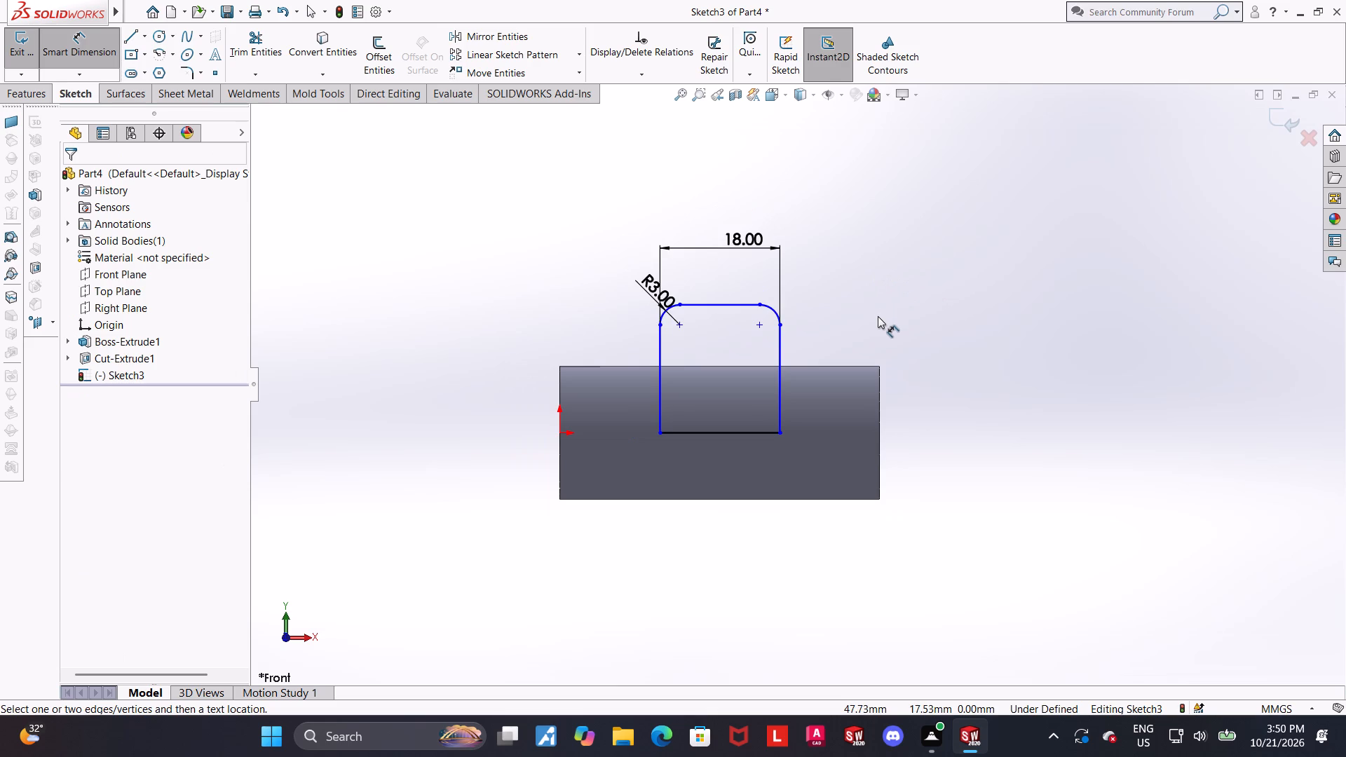
scroll(878, 316, down, 1)
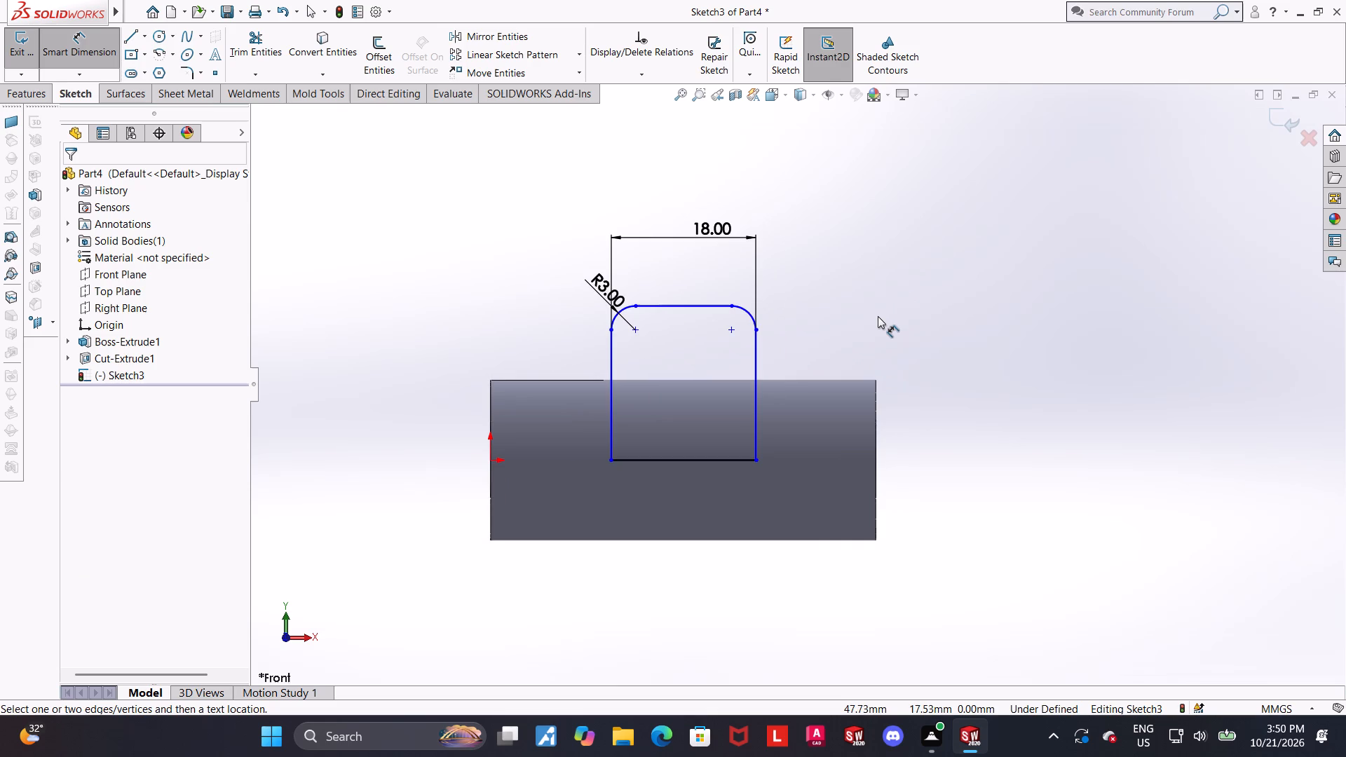
scroll(878, 316, up, 1)
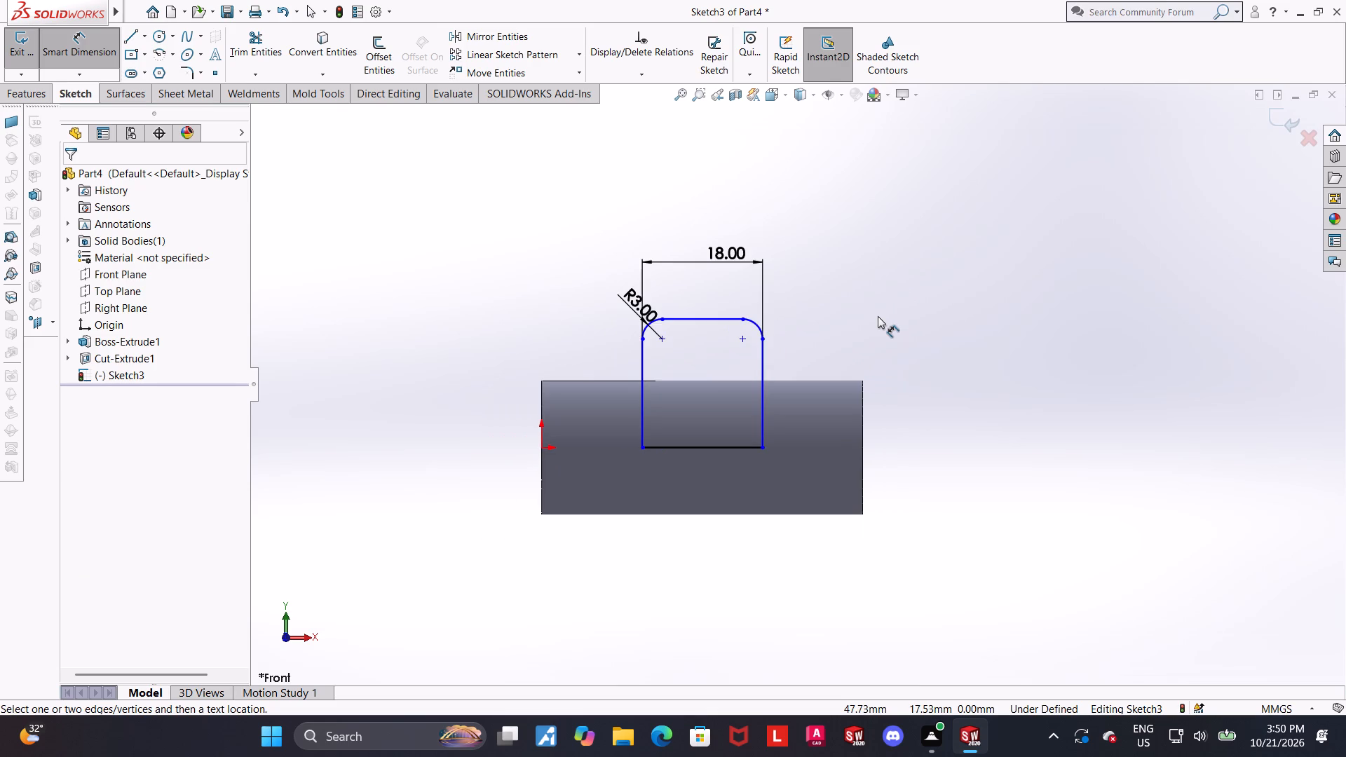
scroll(878, 316, down, 1)
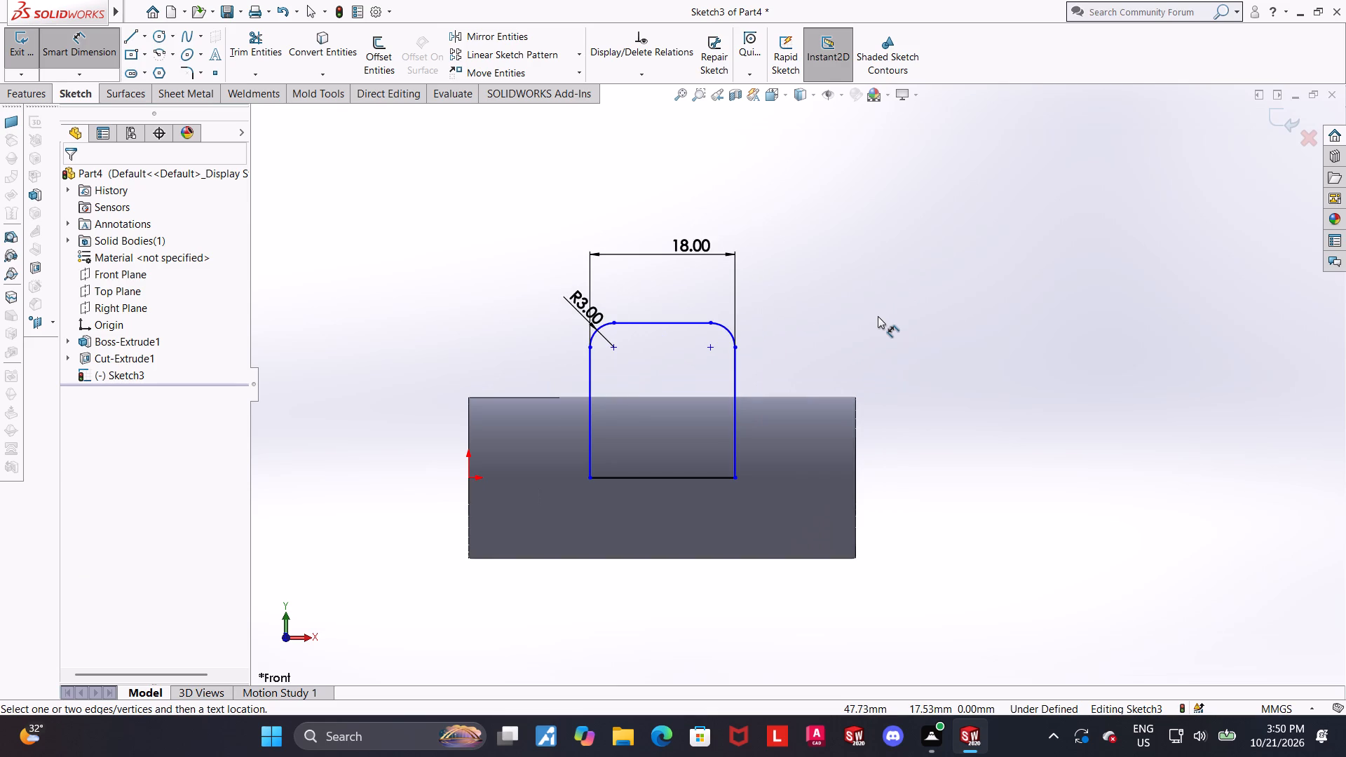
scroll(878, 316, up, 1)
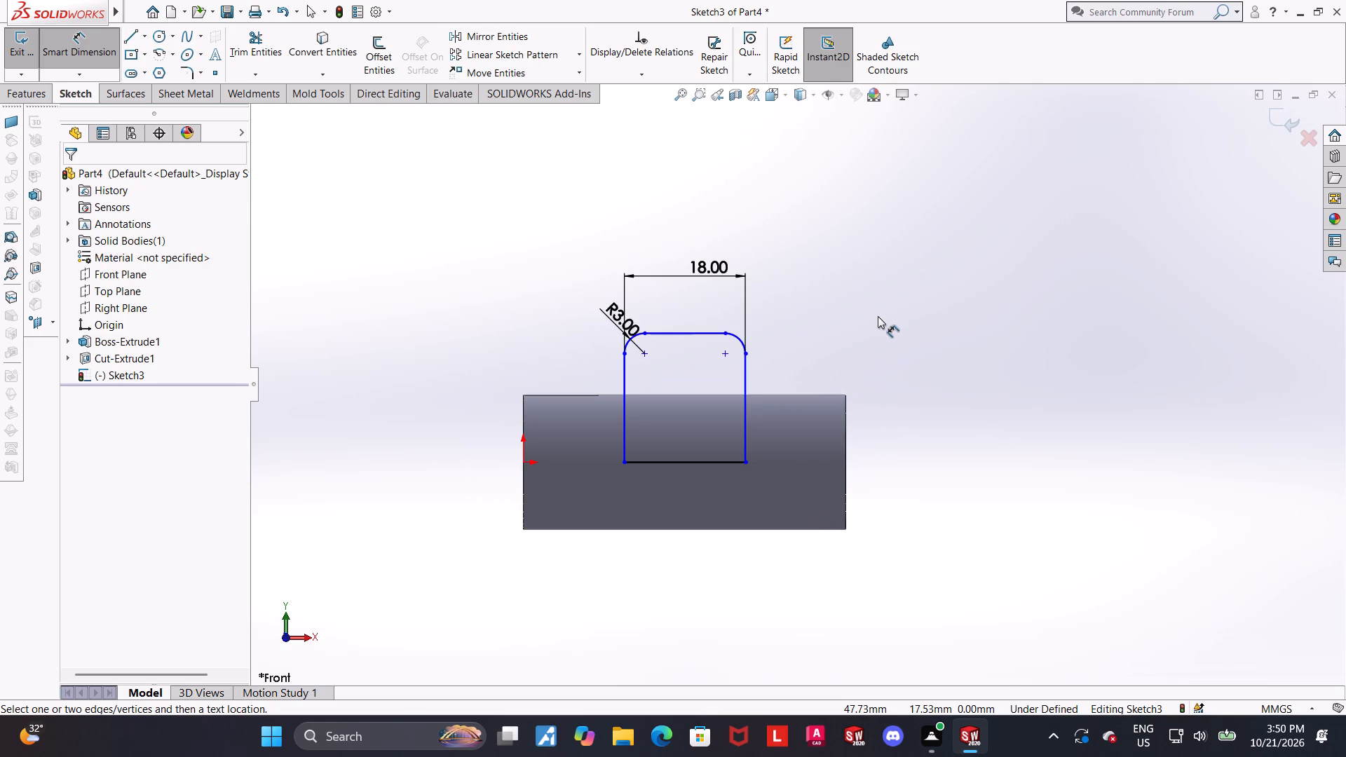
middle_drag(822, 374, 803, 374)
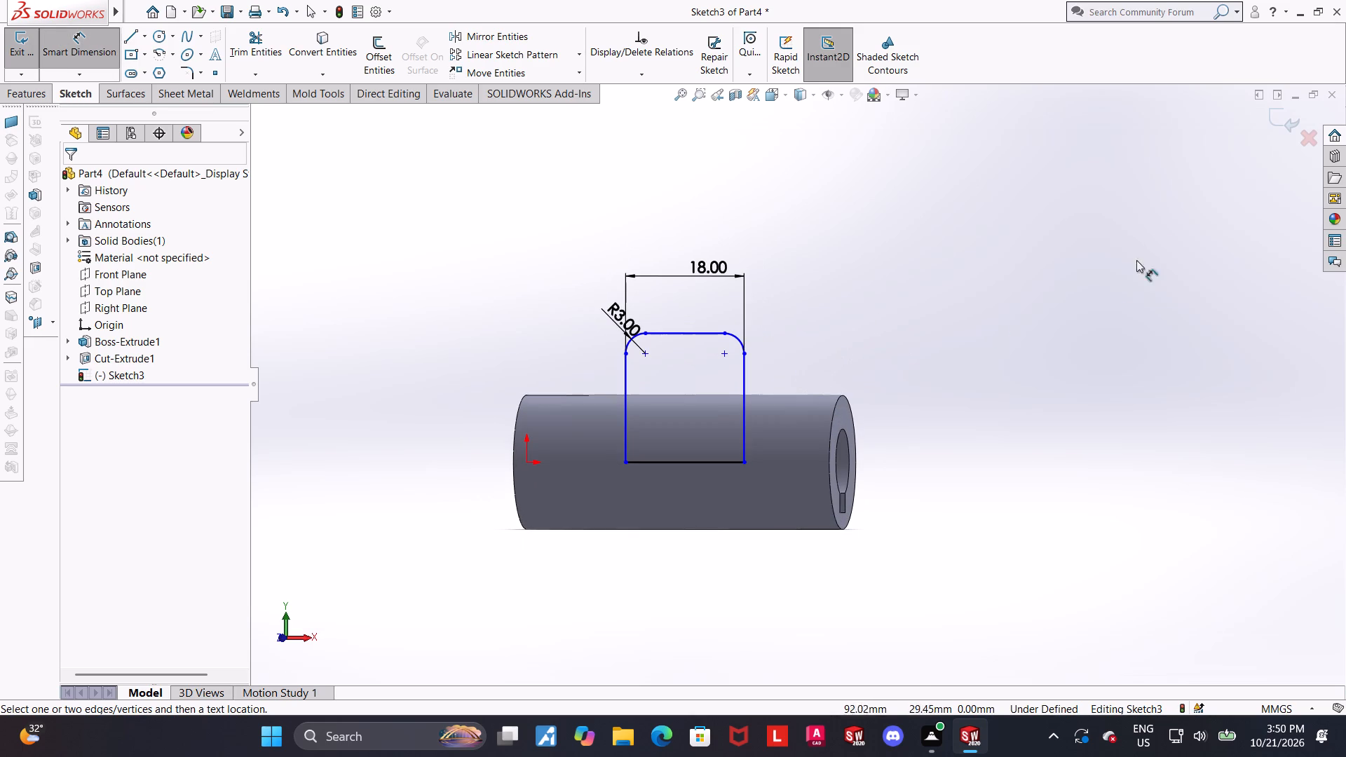
click(1274, 125)
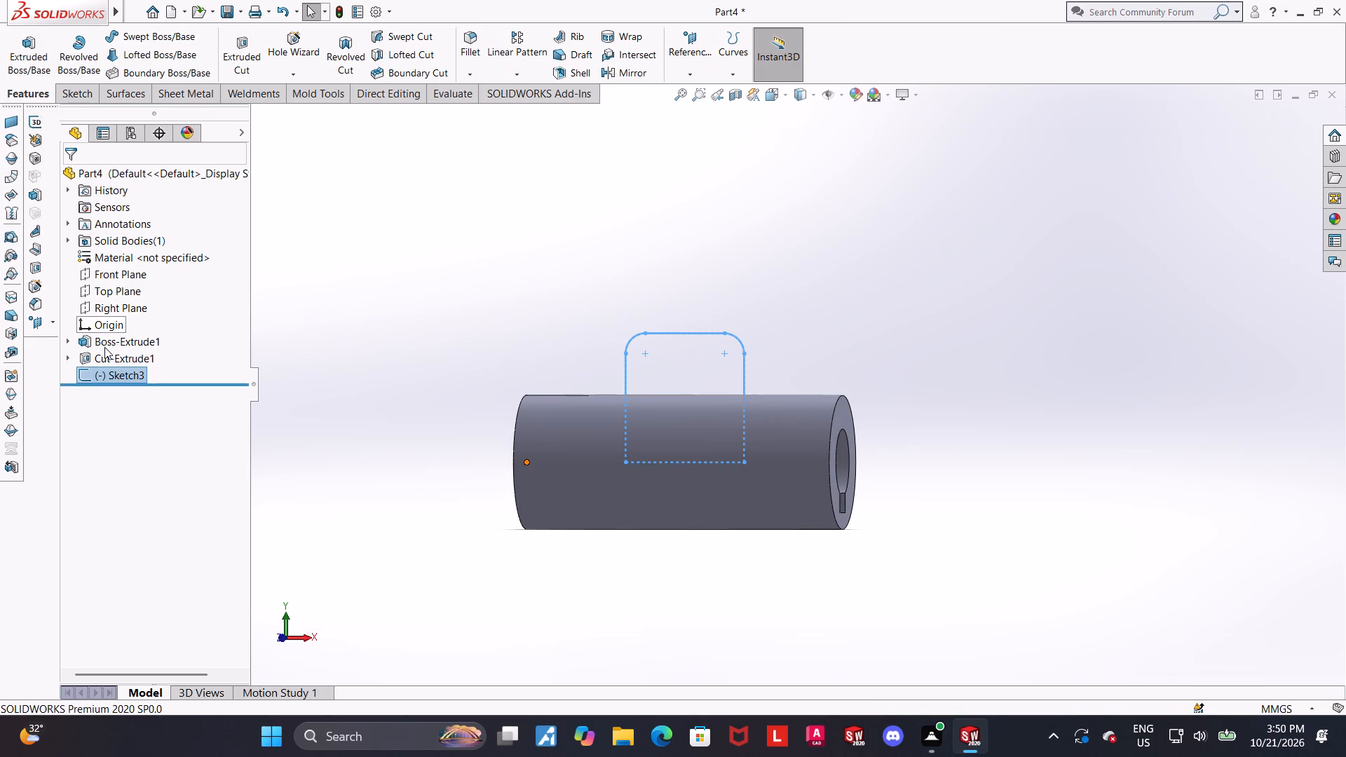
Edit the cylinder's Boss-Extrude1 feature and set its blind depth to 48+23+6+2, giving 79 mm.
click(104, 347)
click(115, 311)
middle_drag(662, 339, 649, 341)
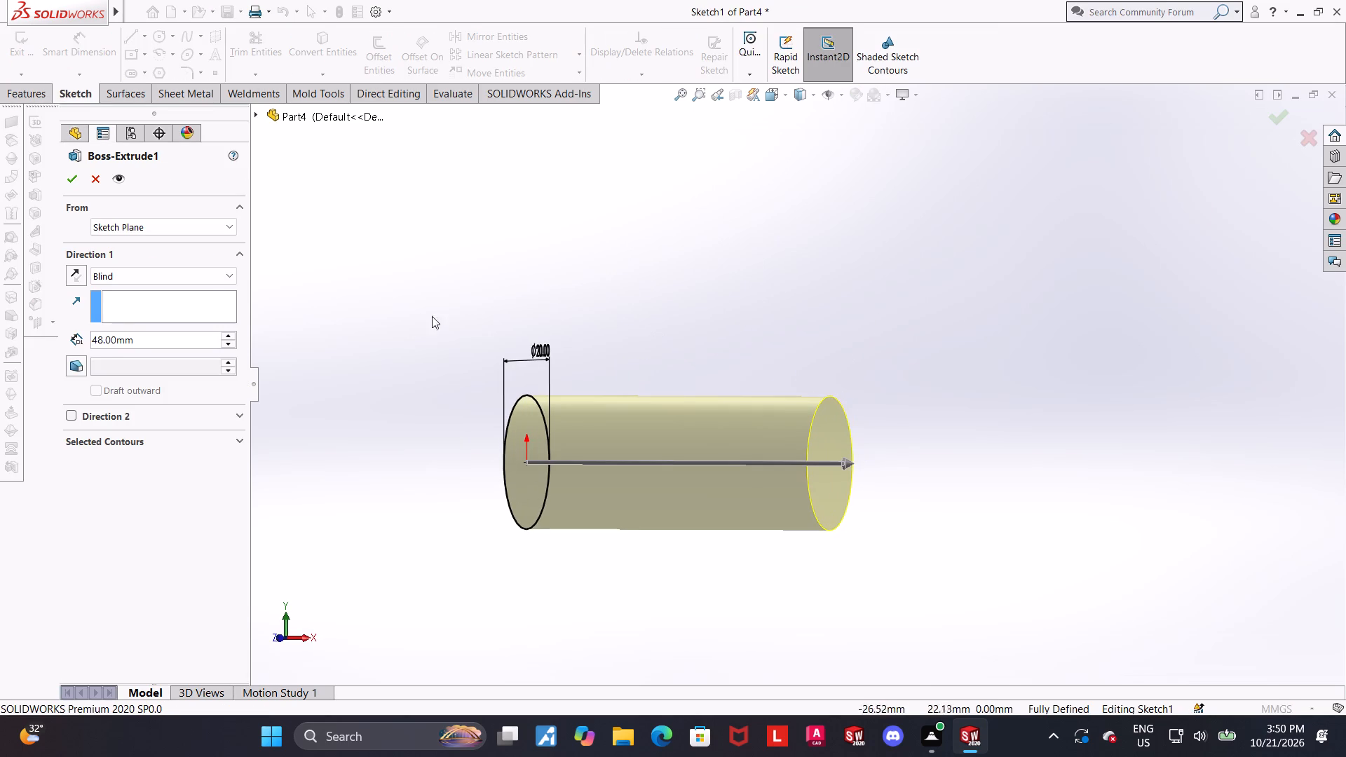
scroll(634, 358, up, 1)
middle_drag(725, 372, 716, 380)
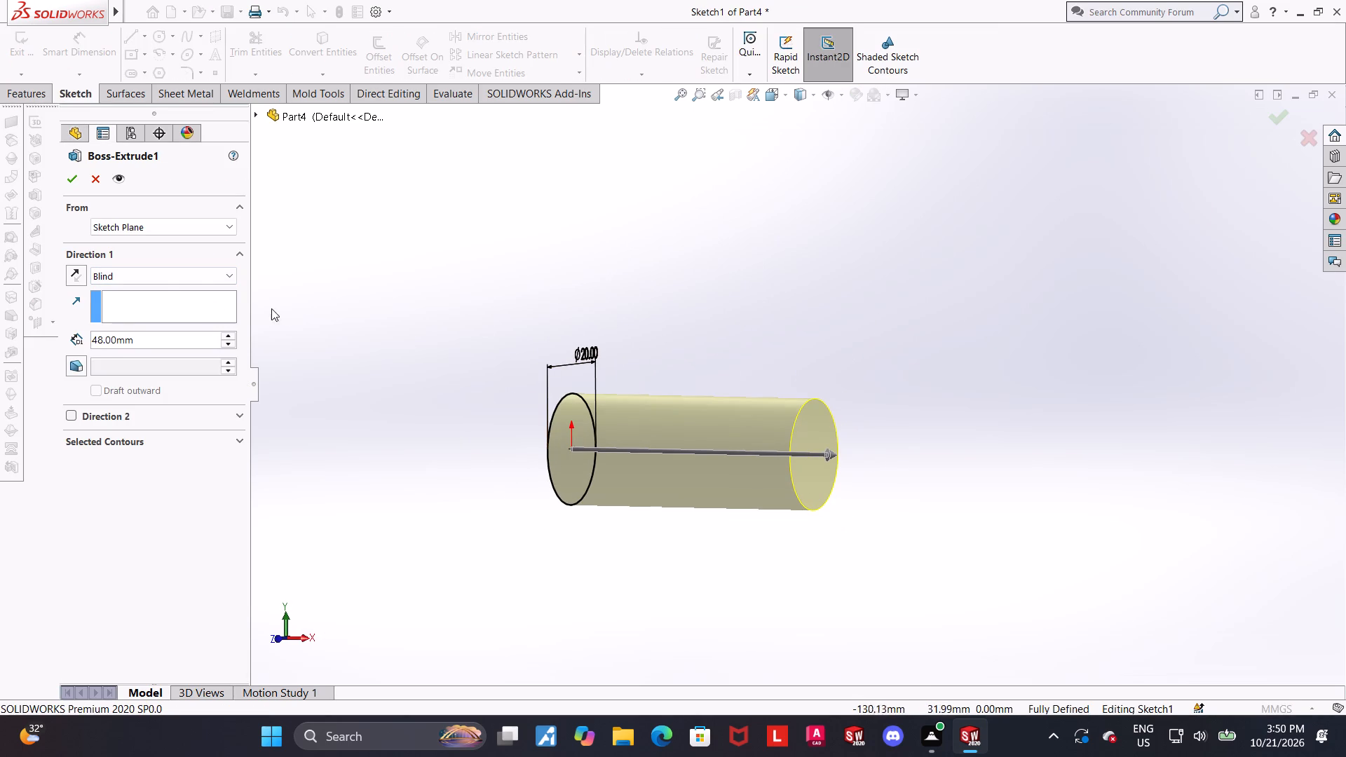
click(168, 342)
drag(180, 336, 0, 346)
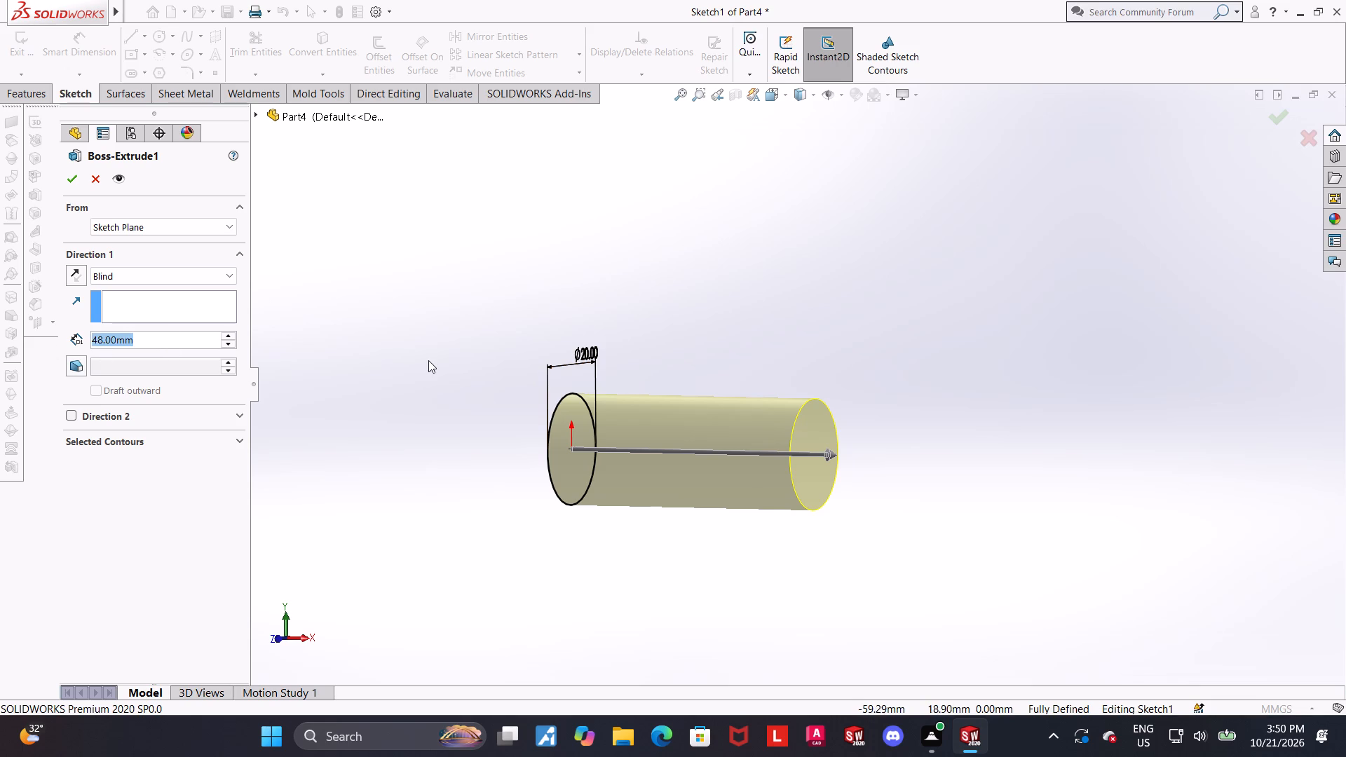
text(48)
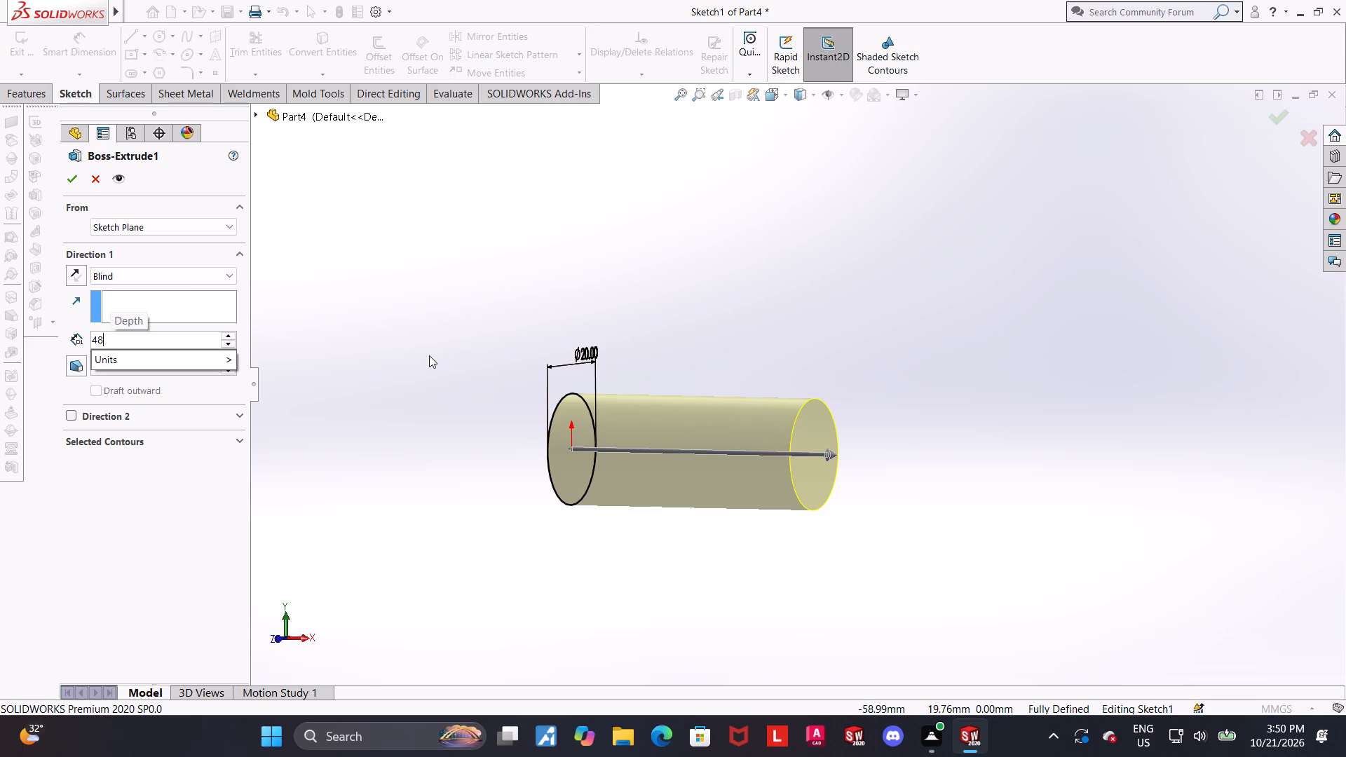
key(shift+plus)
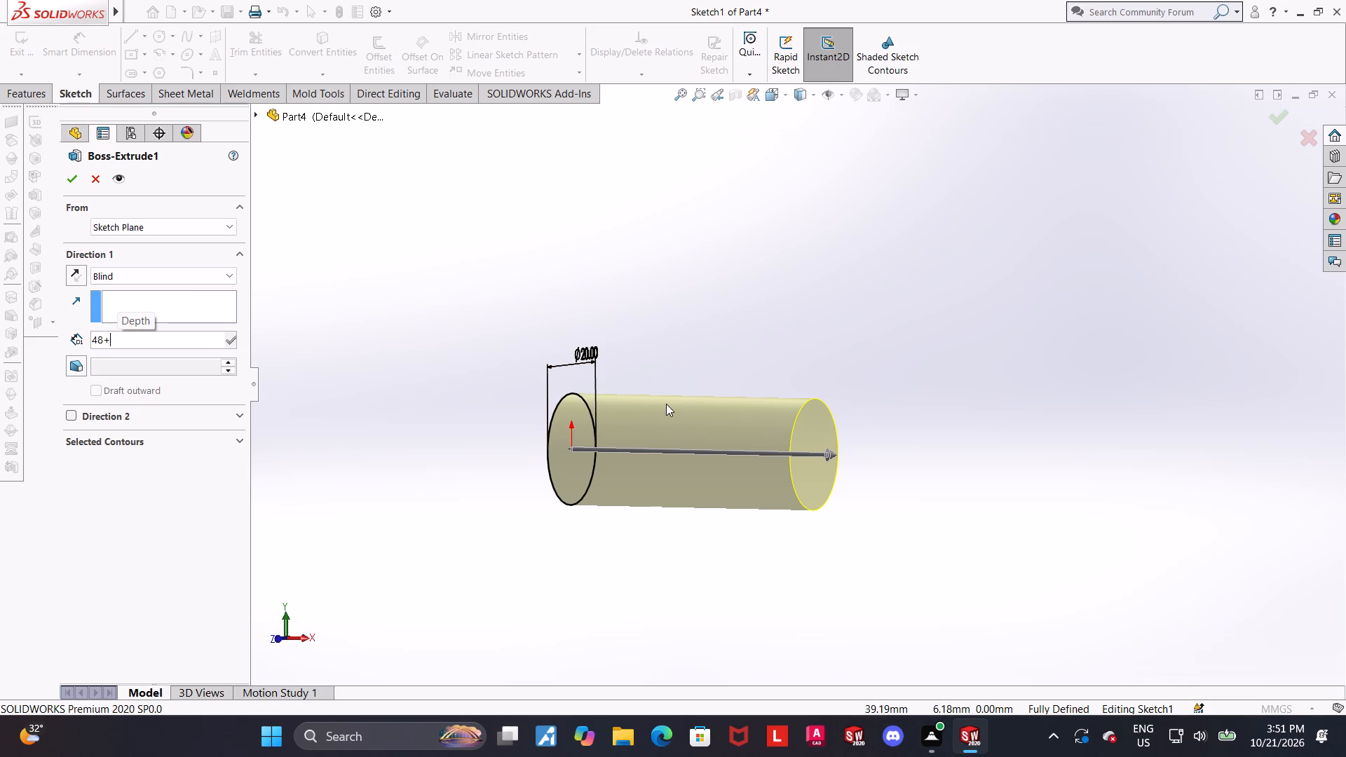
text(23)
key(shift+plus)
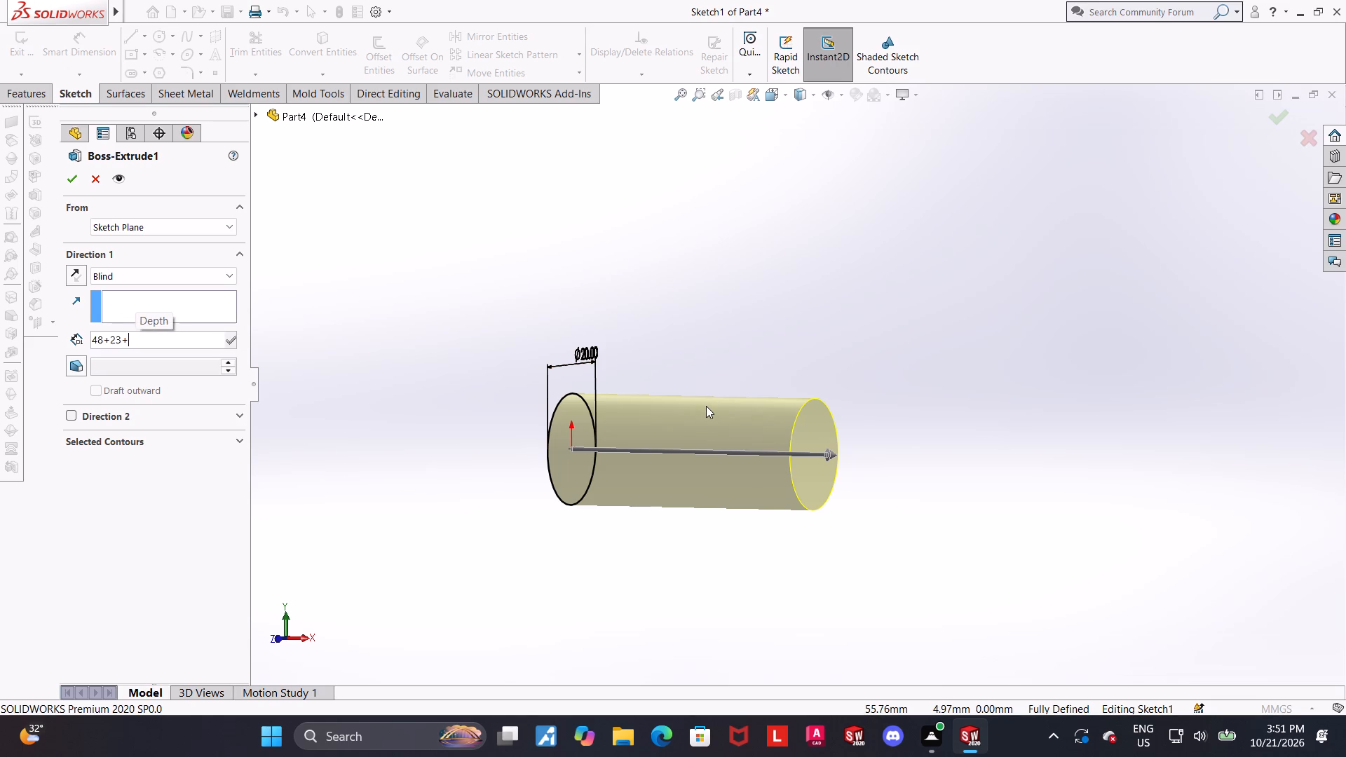
key(6)
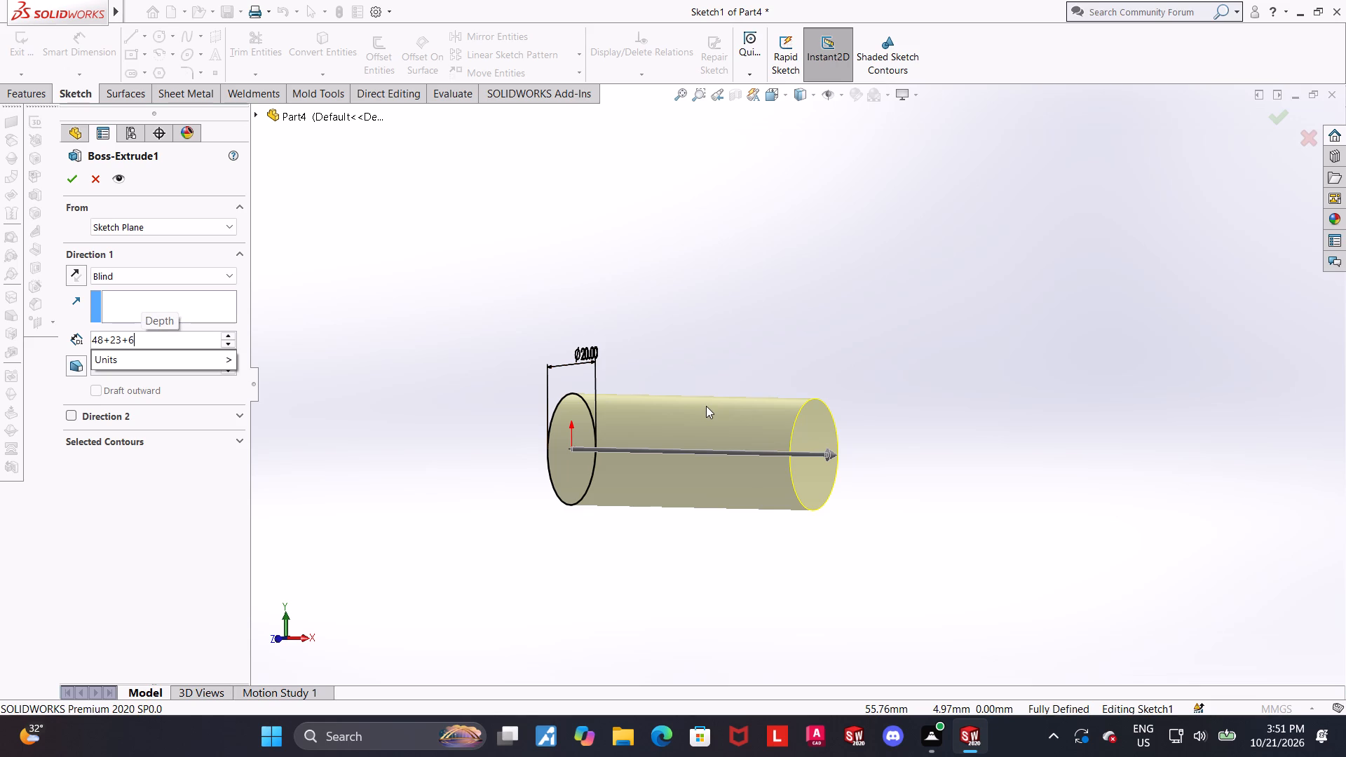
key(shift+plus)
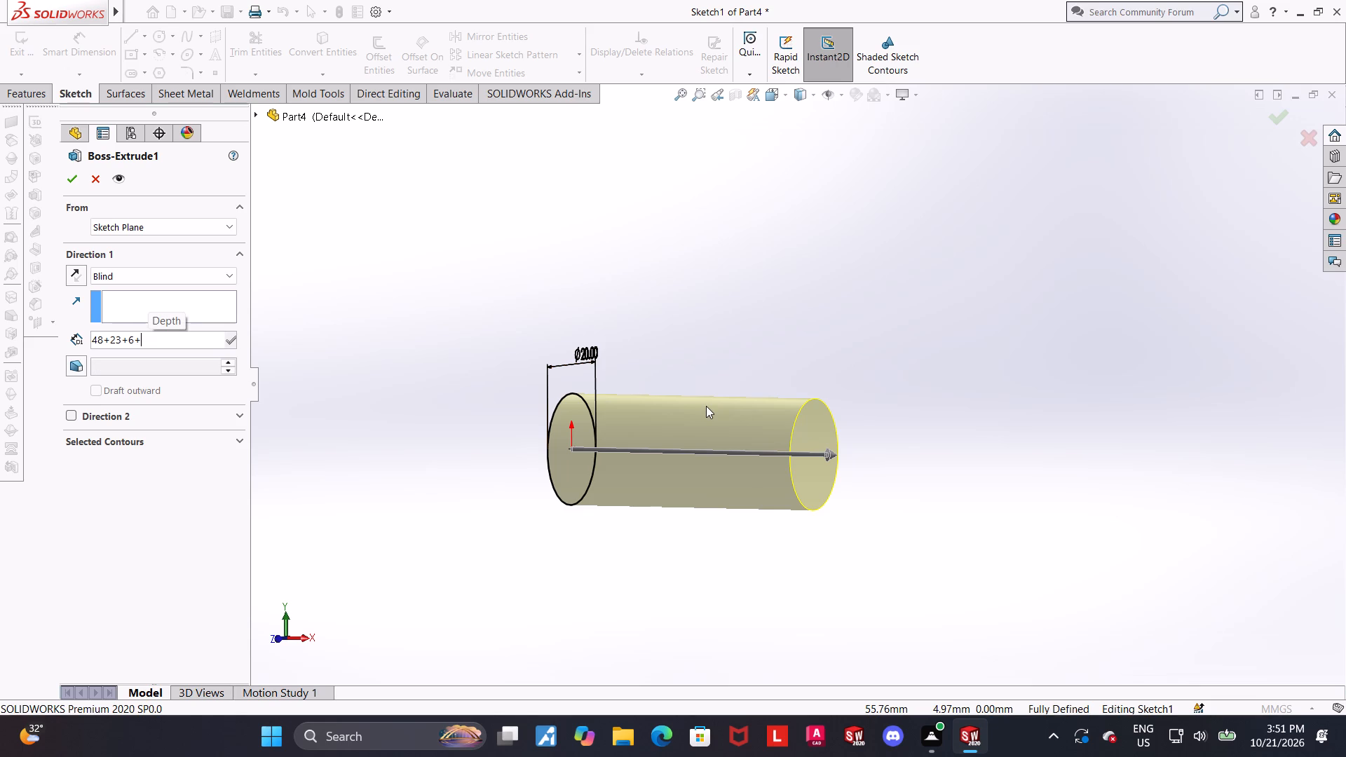
key(2)
key(Return)
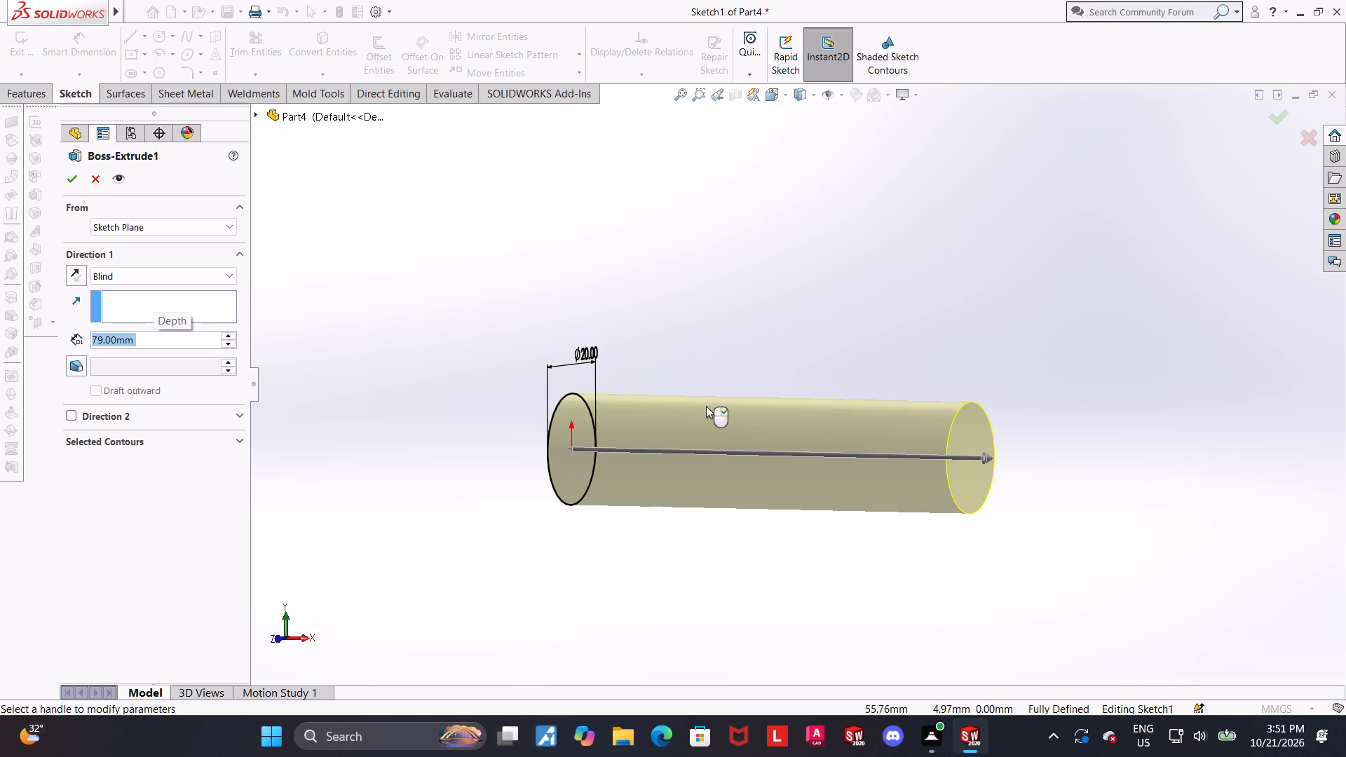
scroll(881, 320, up, 1)
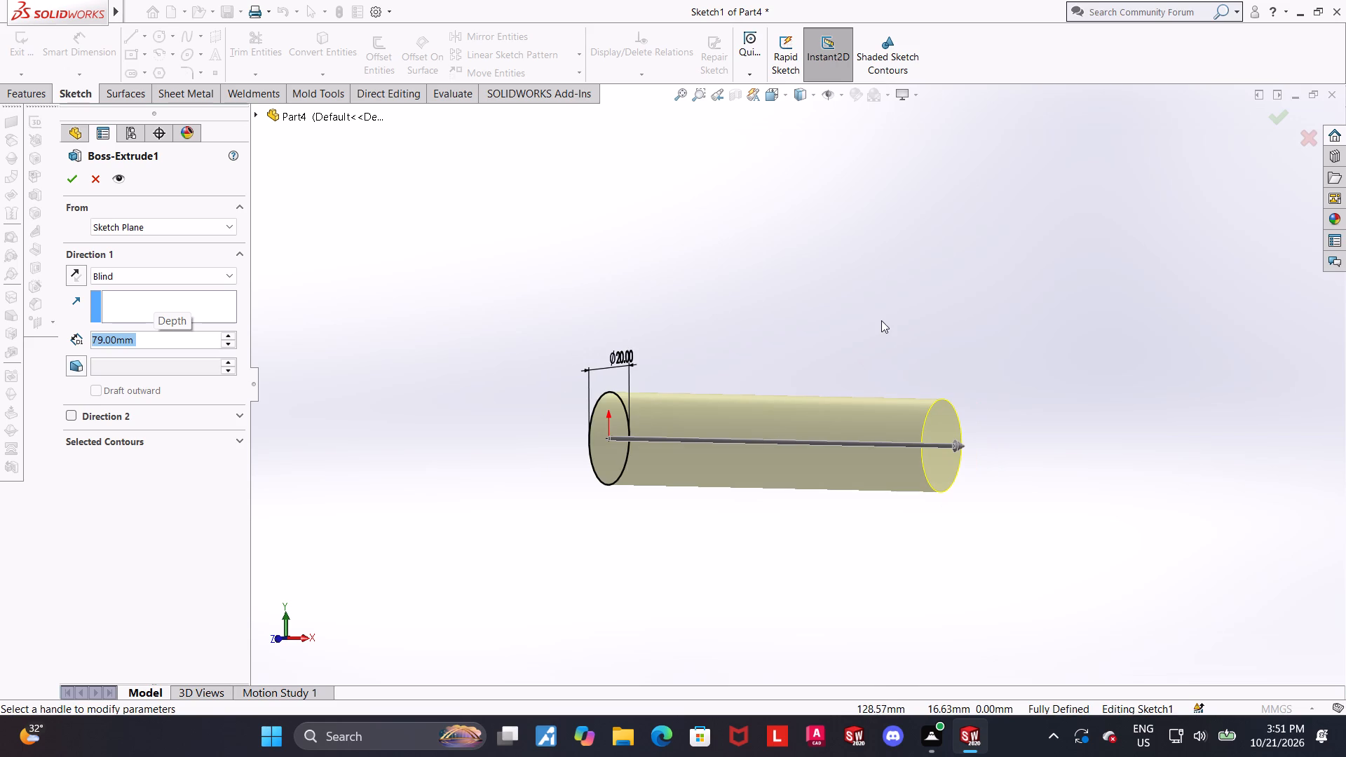
scroll(884, 349, down, 1)
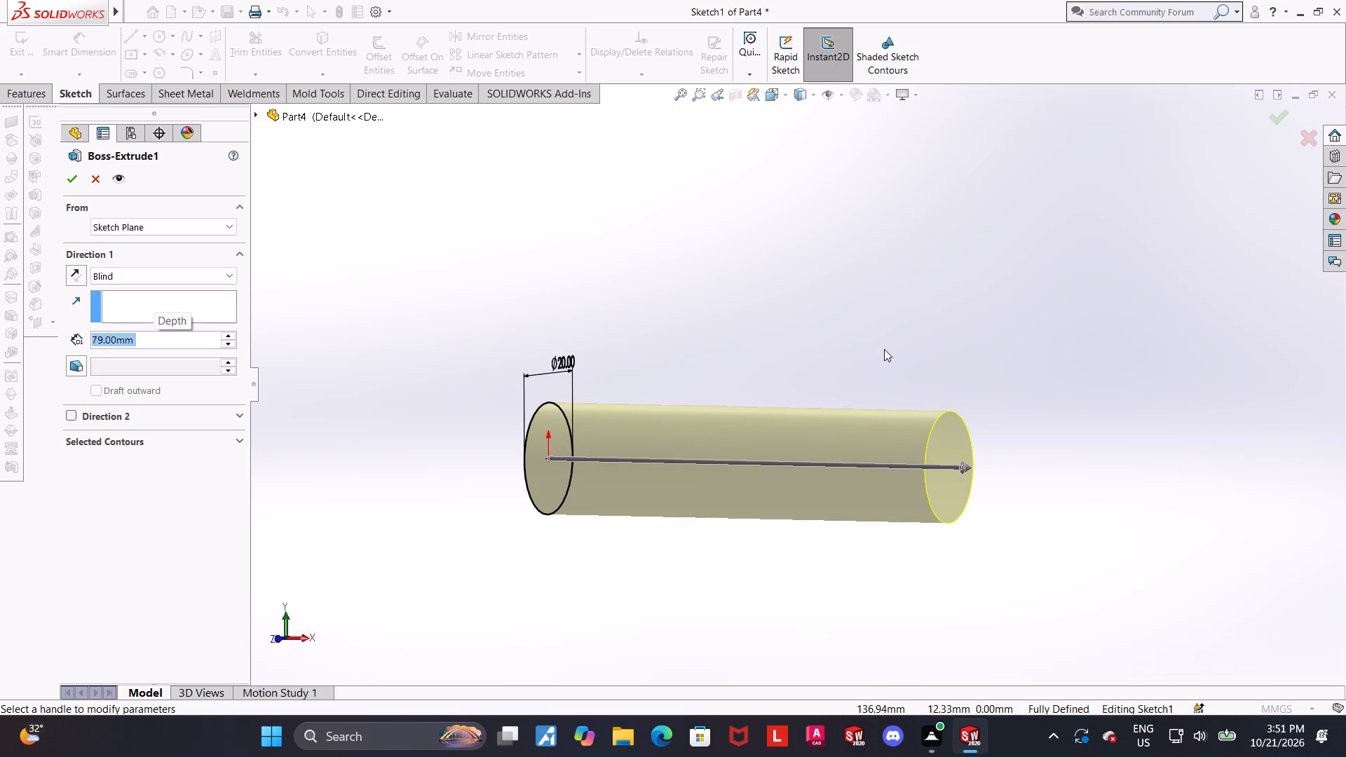
scroll(884, 349, down, 1)
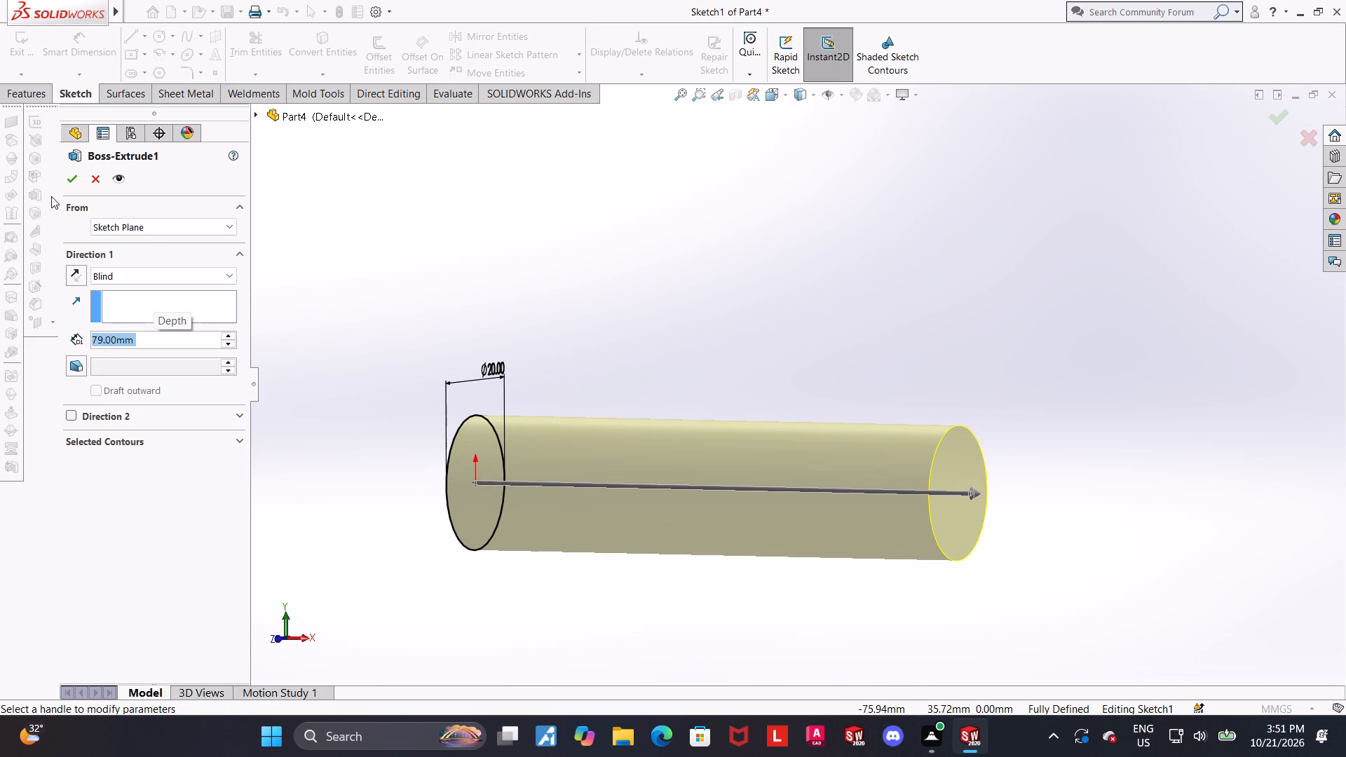
click(66, 181)
click(655, 297)
Edit Sketch3, dimension the horizontal distance from its top line's midpoint to the cylinder's end opposite the origin as 48 mm, and exit the sketch.
click(132, 376)
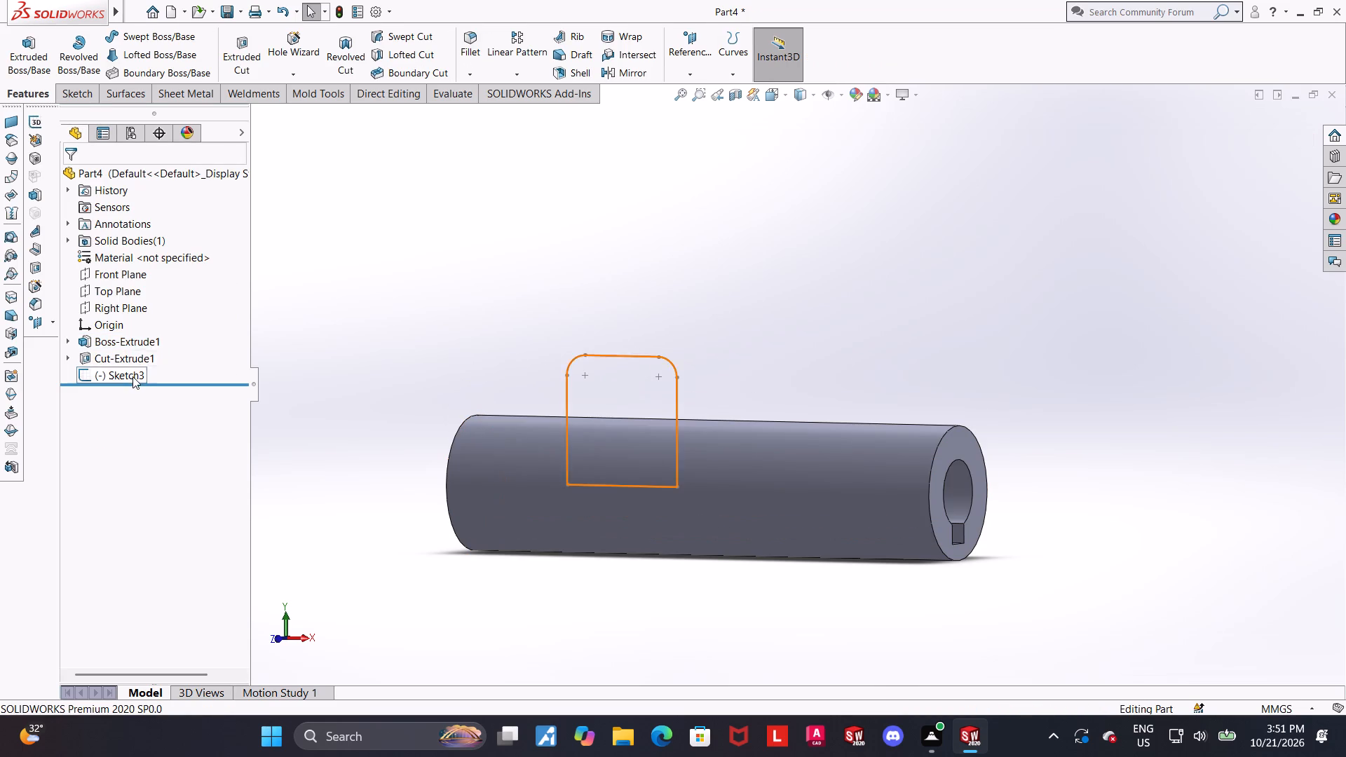
click(144, 341)
click(135, 376)
click(172, 347)
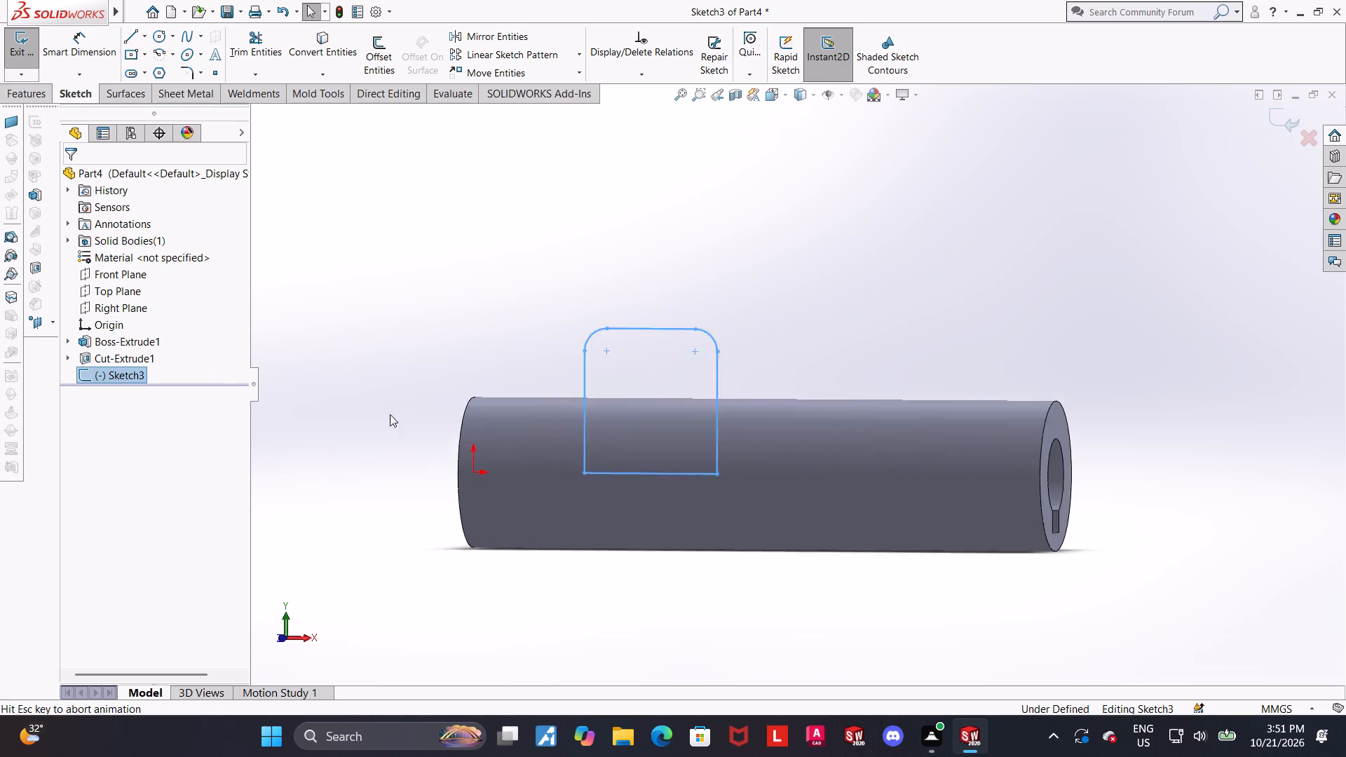
scroll(590, 449, up, 3)
click(1107, 462)
scroll(1051, 450, down, 3)
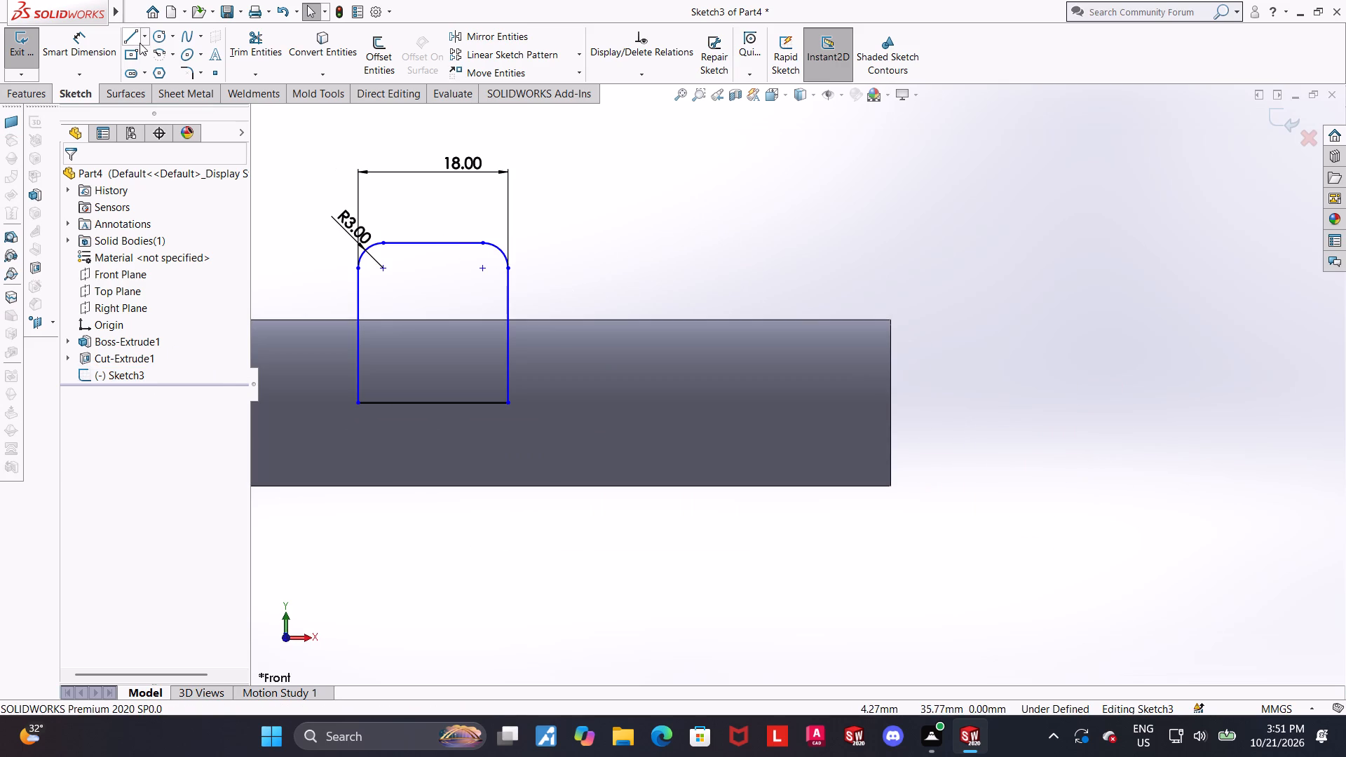
click(88, 41)
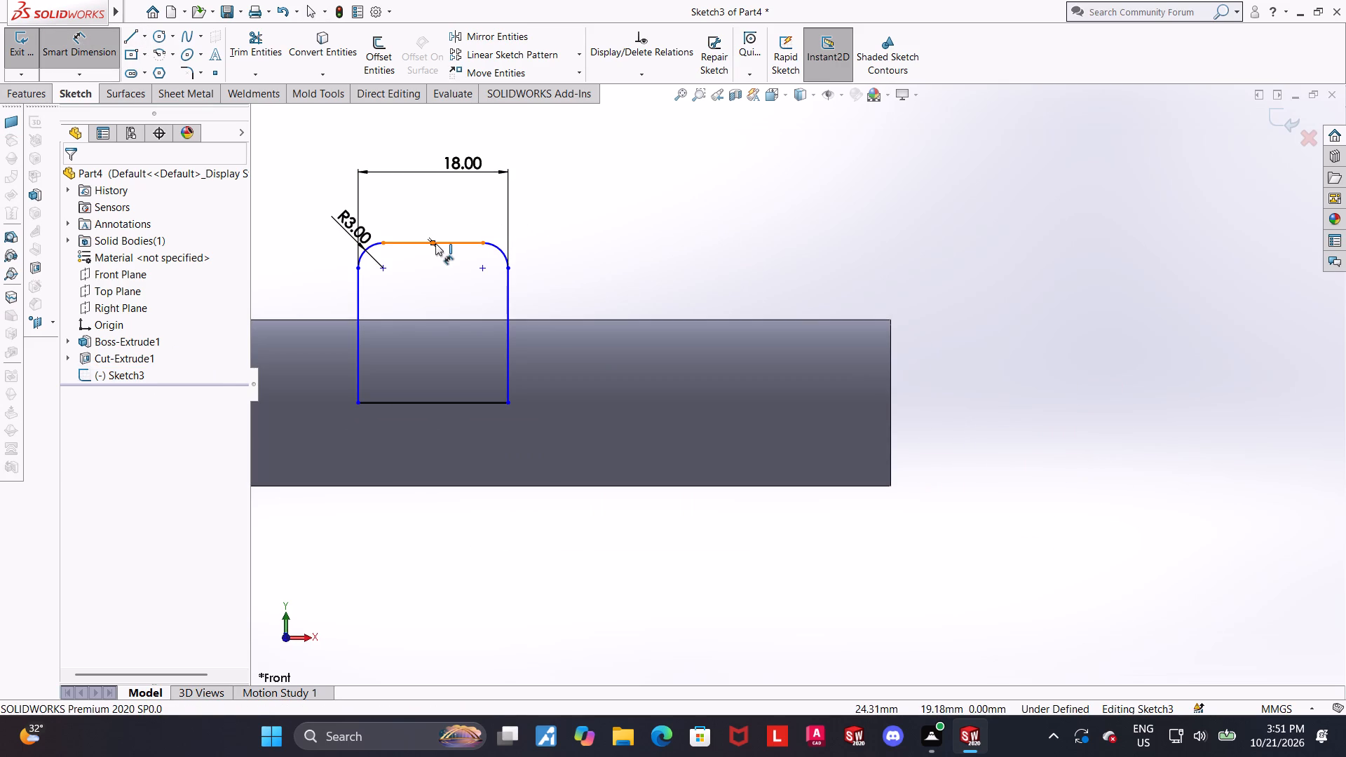
click(432, 243)
click(890, 408)
scroll(886, 408, down, 3)
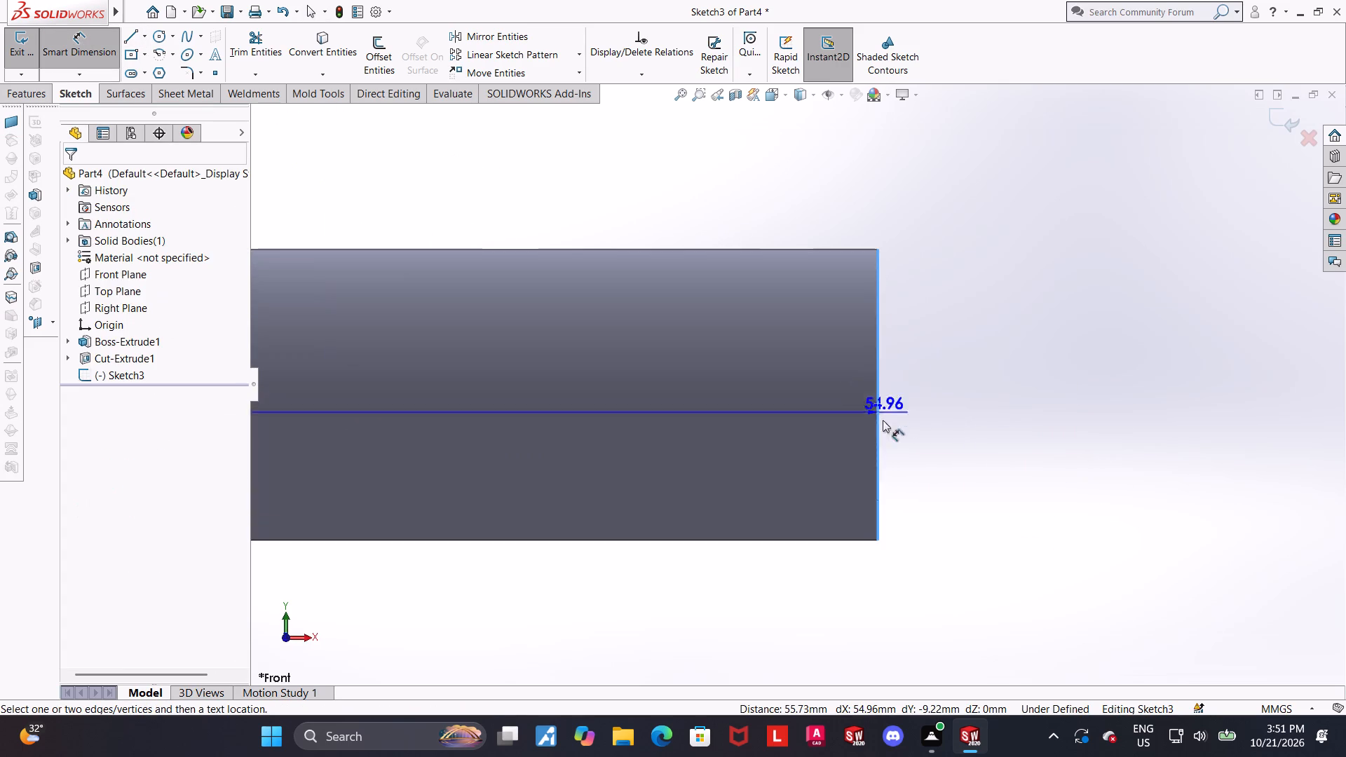
scroll(857, 475, up, 5)
click(777, 507)
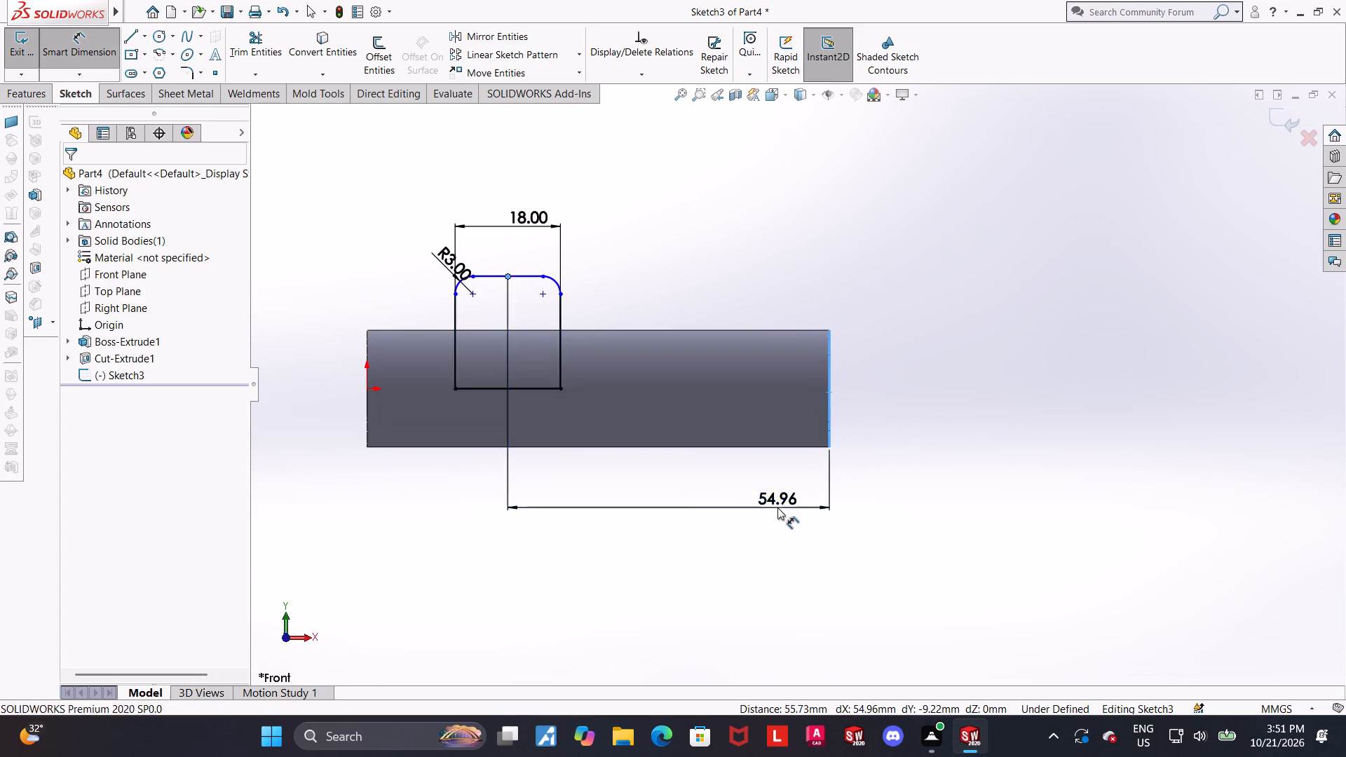
text(48)
key(Return)
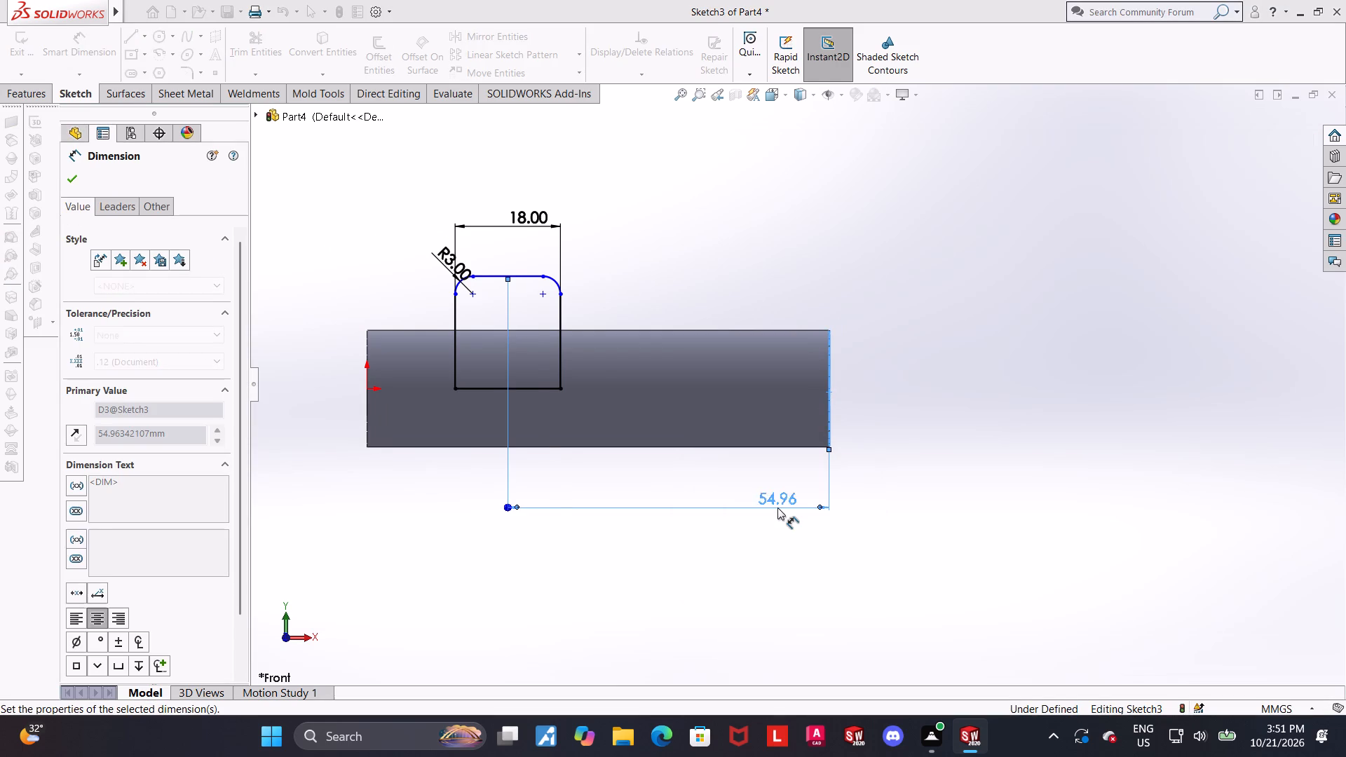
key(Escape)
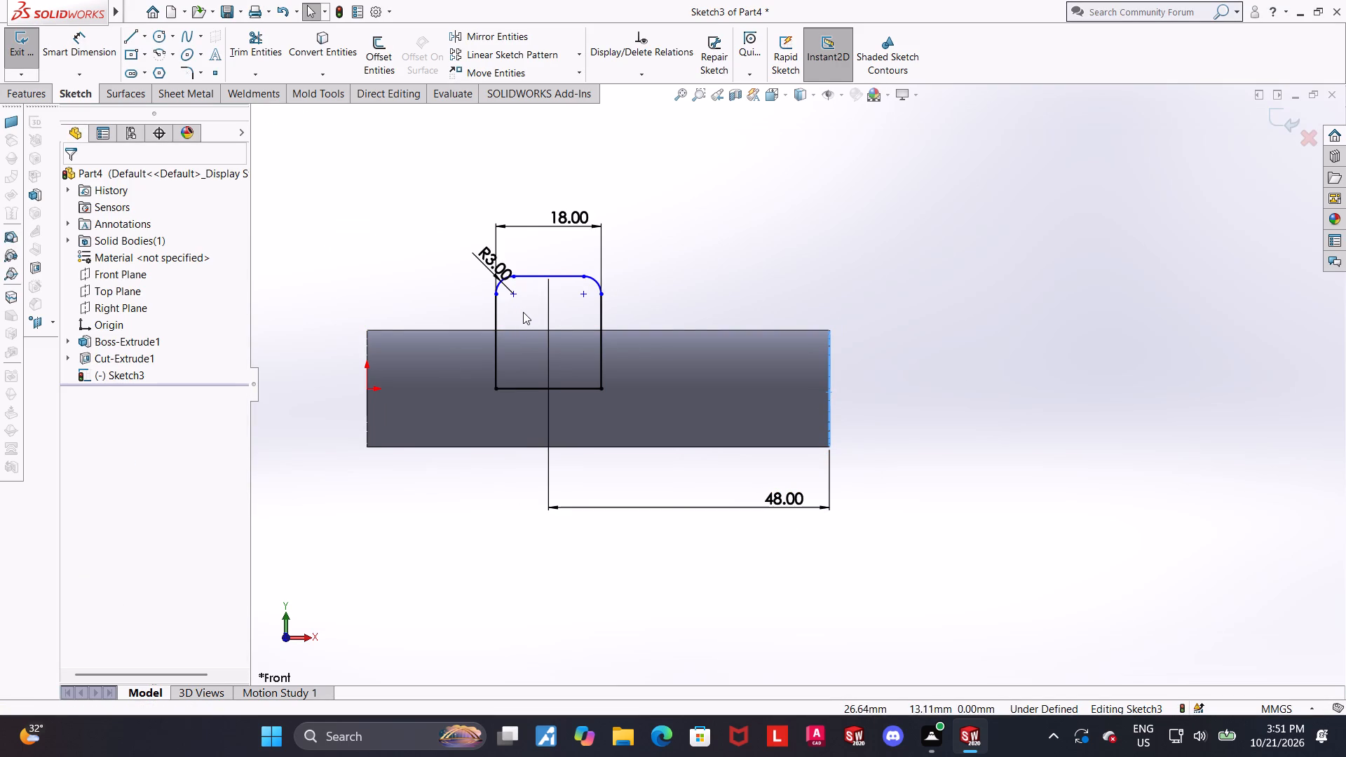
scroll(531, 318, down, 2)
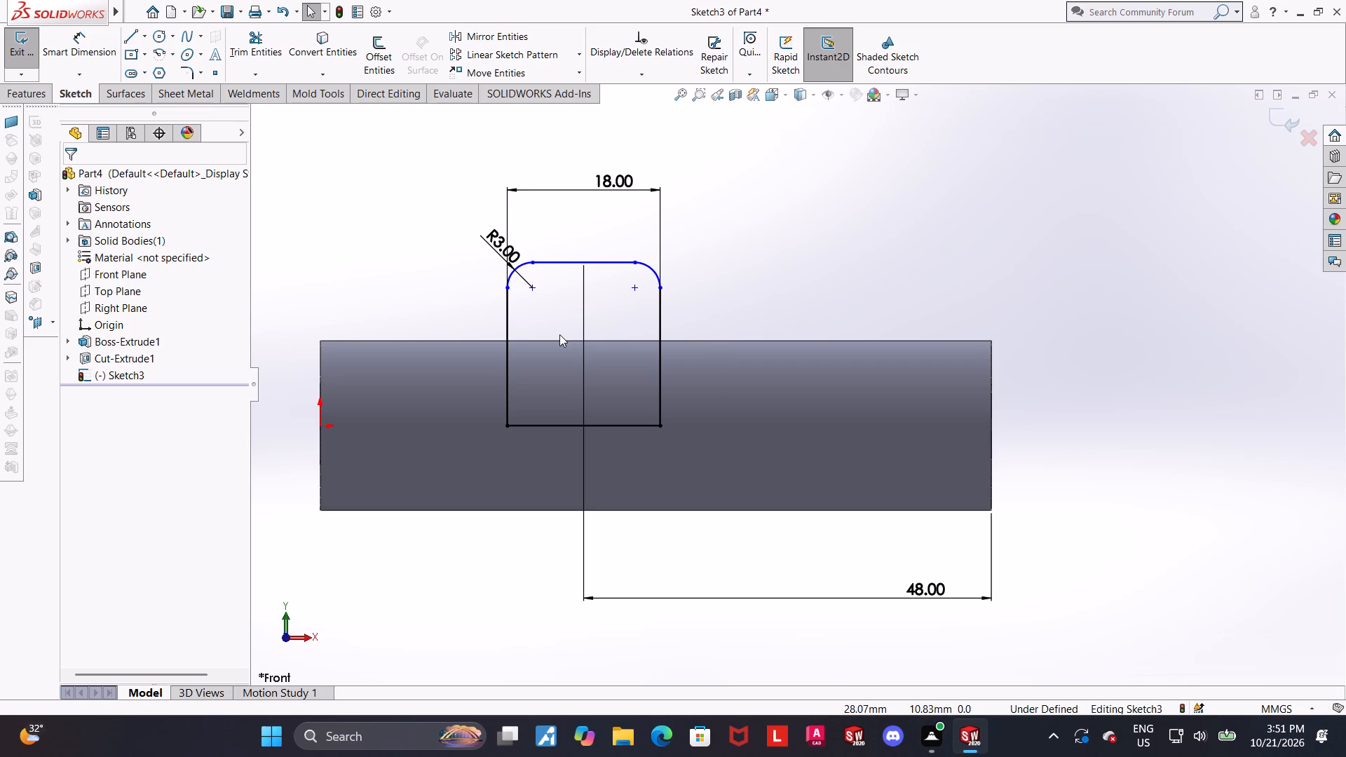
scroll(559, 334, up, 1)
scroll(559, 334, down, 1)
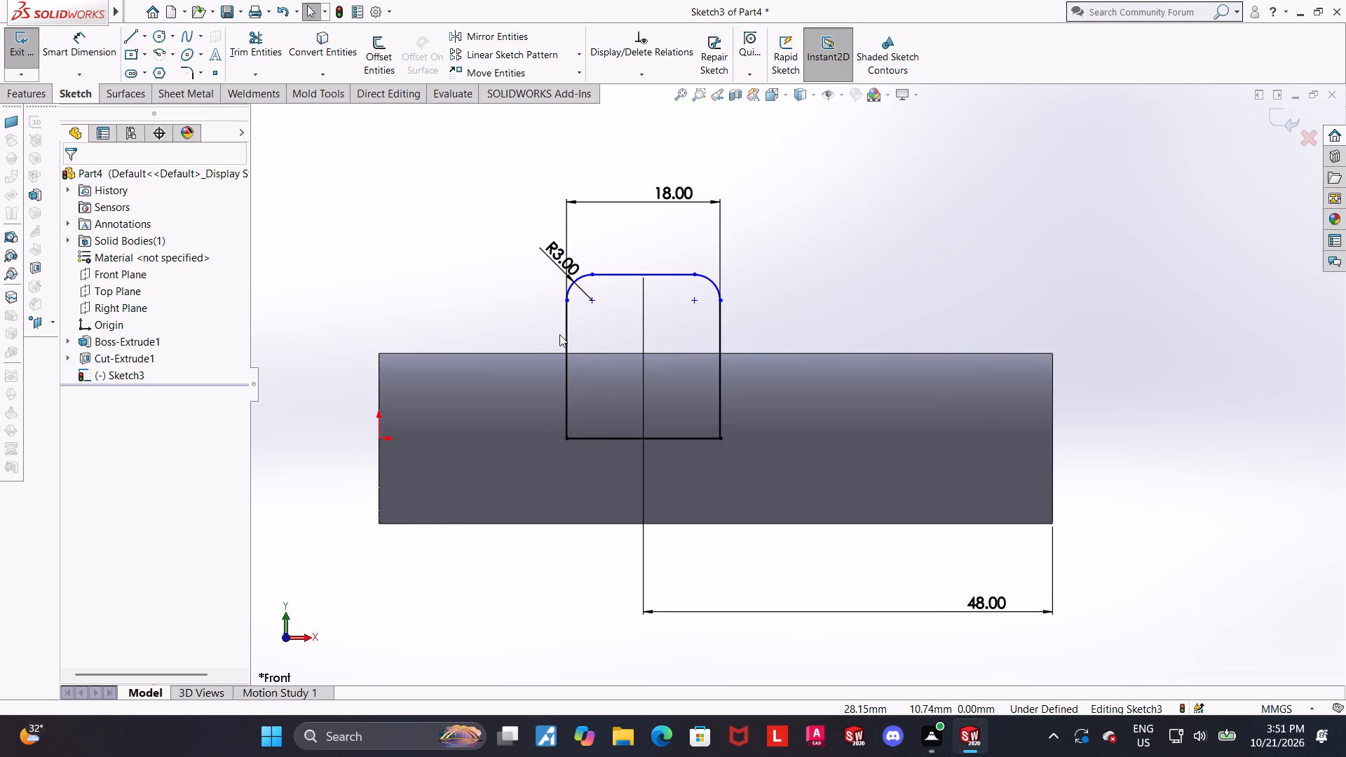
scroll(559, 334, up, 1)
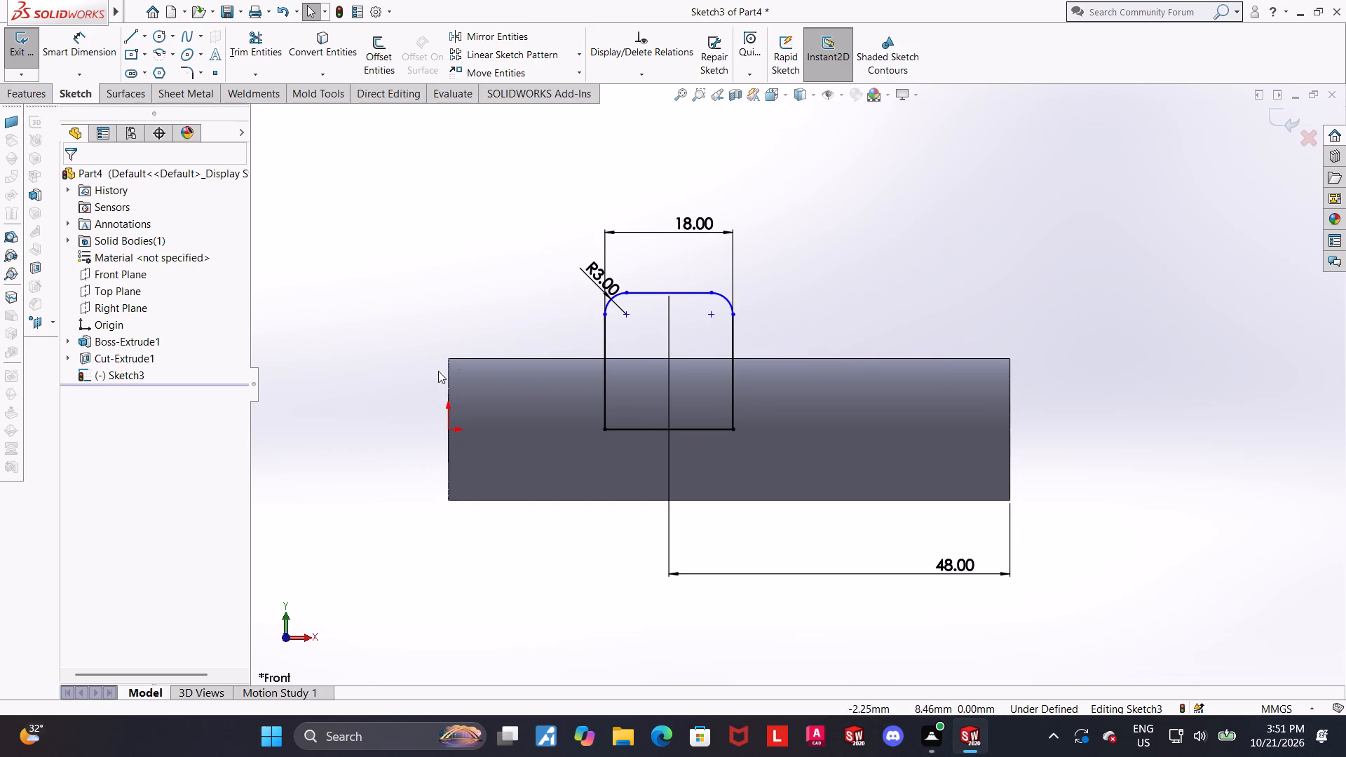
click(1275, 116)
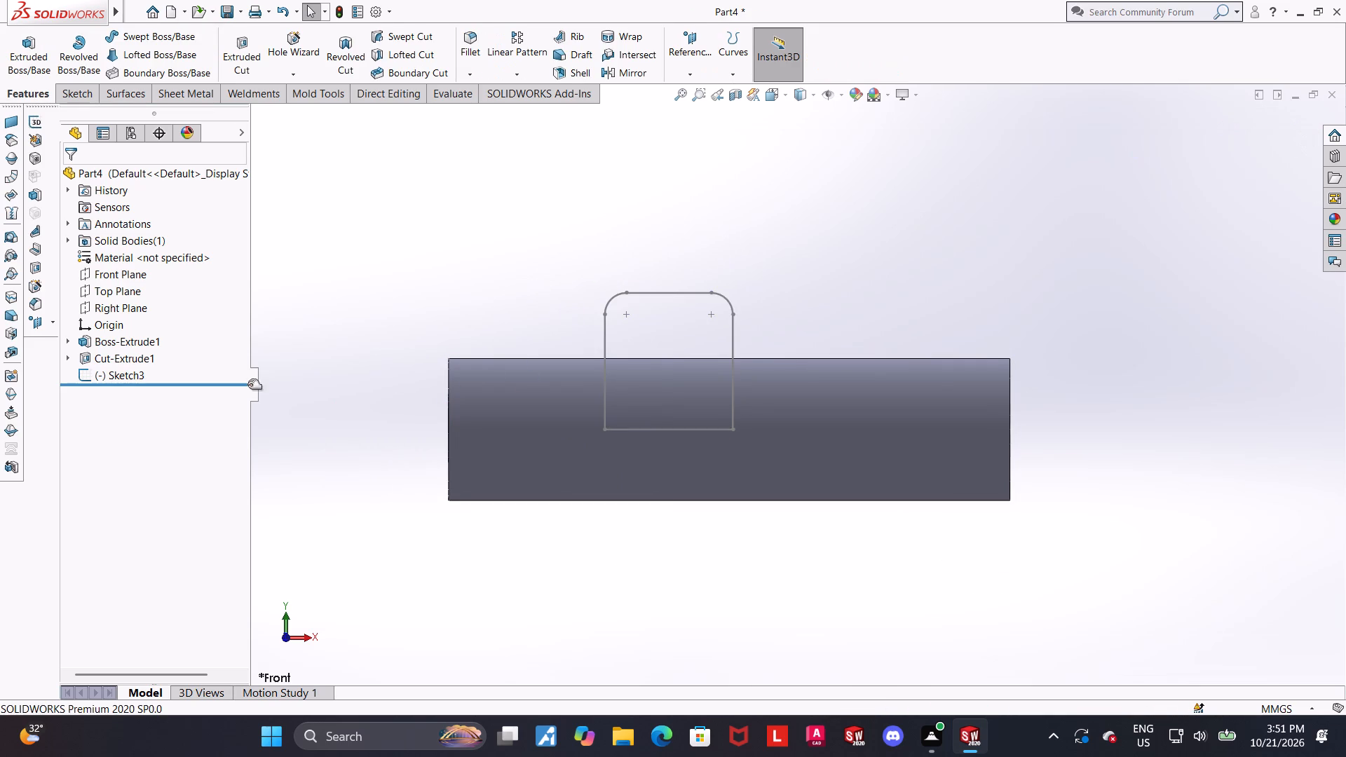
Edit the cylinder's Boss-Extrude1 feature and set its blind depth to 48+23, giving 71 mm.
click(128, 357)
click(107, 338)
click(121, 299)
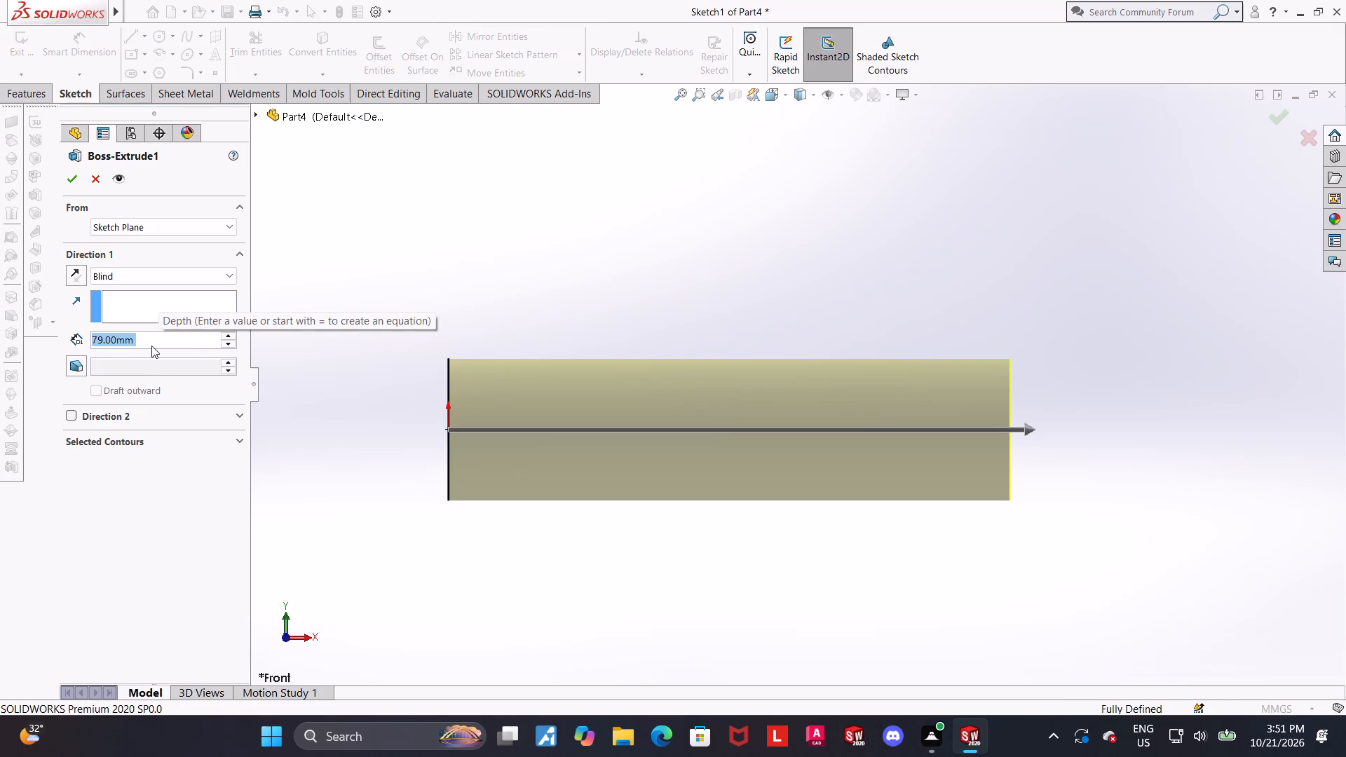
text(48+23)
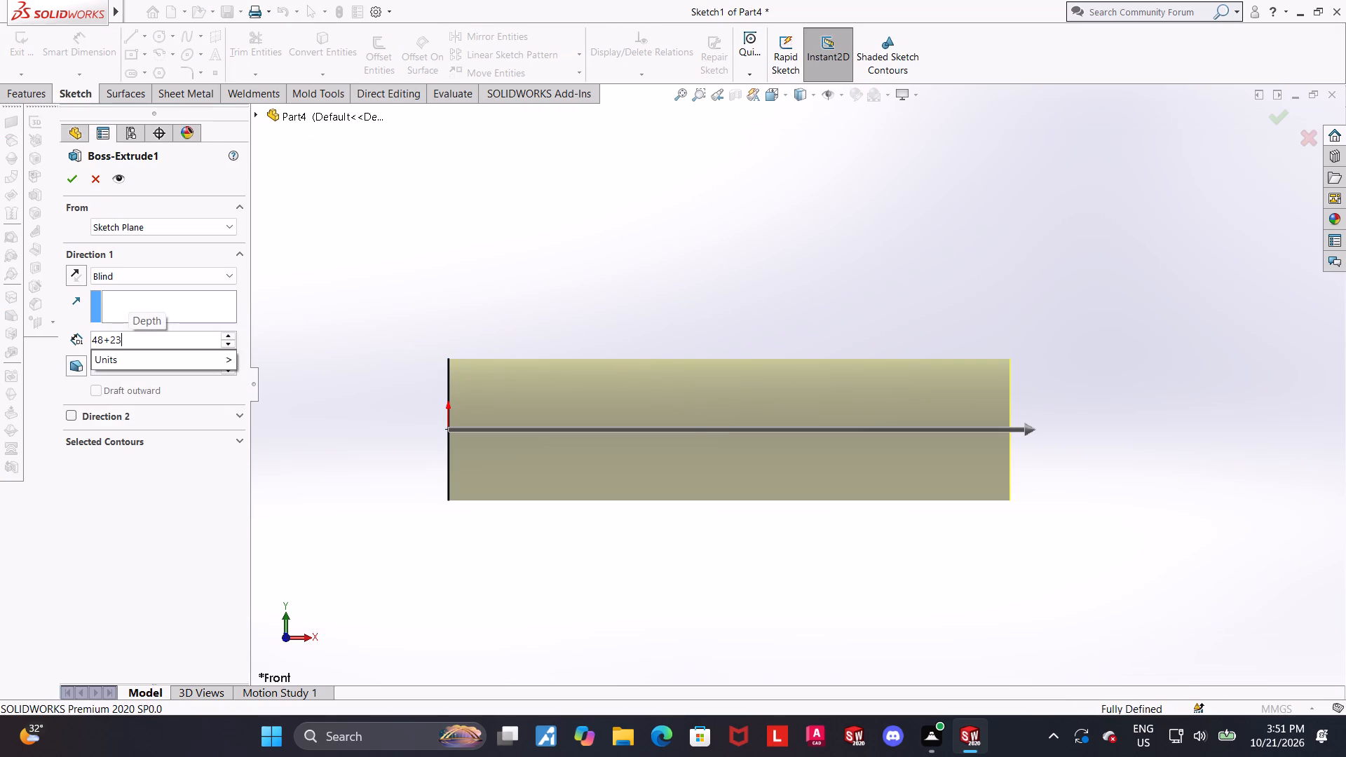
key(Return)
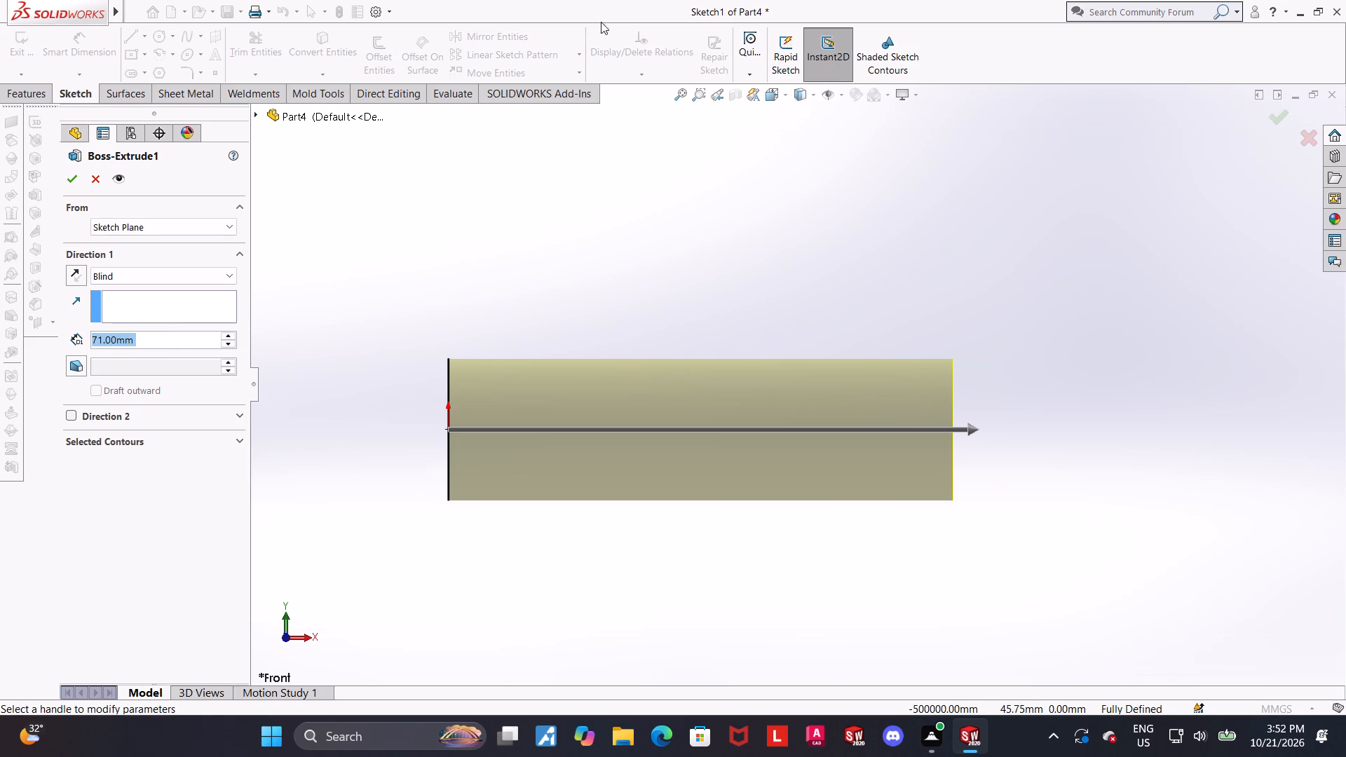
click(1269, 119)
click(1038, 362)
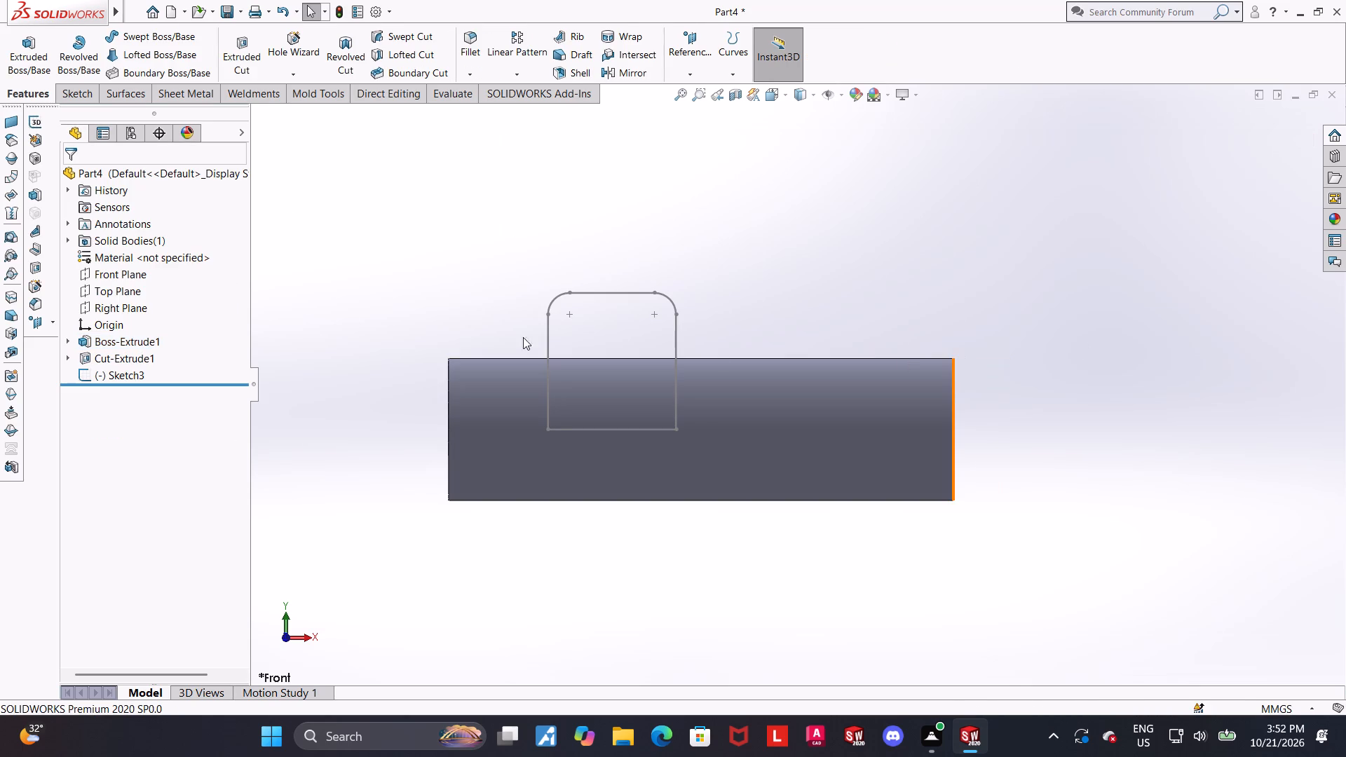
Reopen Sketch3 and draw a circle of about 1.8 mm radius inside the rounded profile, just above the cylinder and near the profile's vertical centreline.
click(142, 370)
click(160, 327)
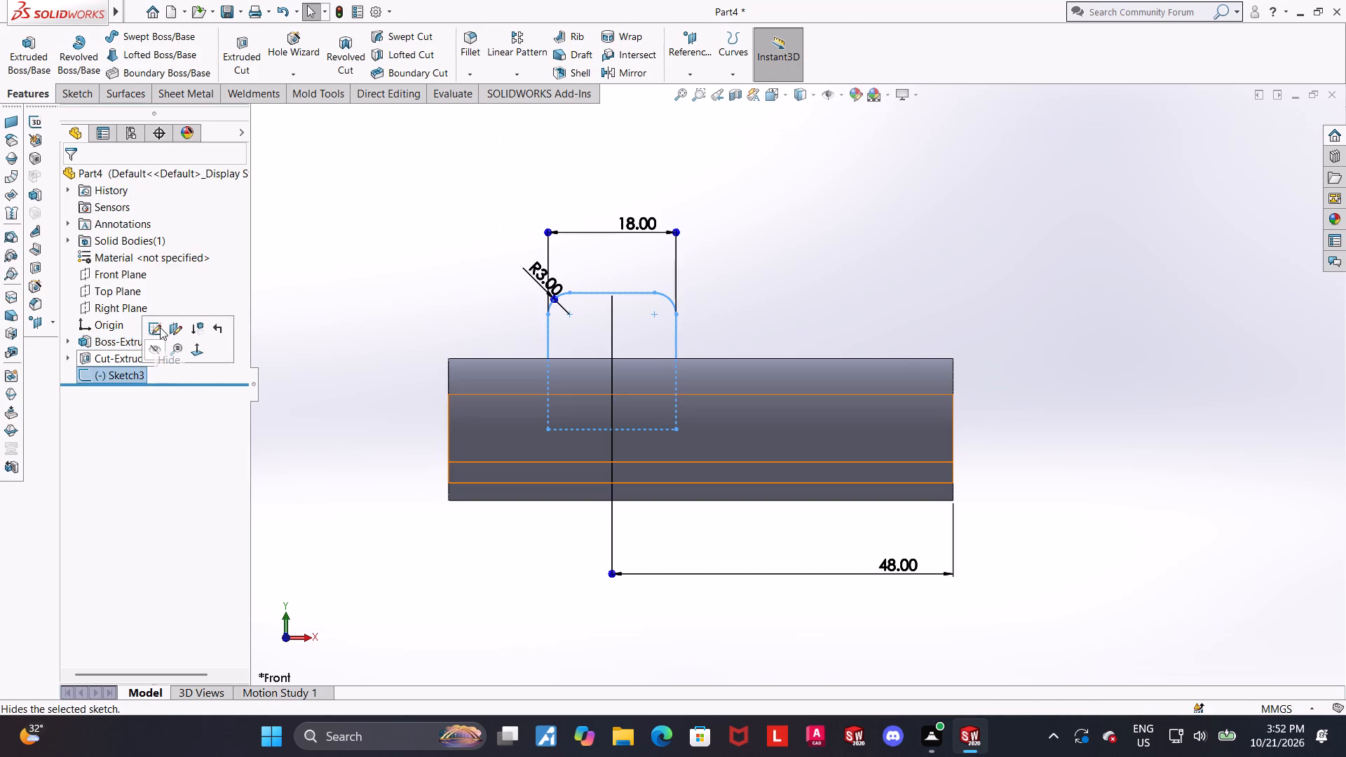
click(87, 56)
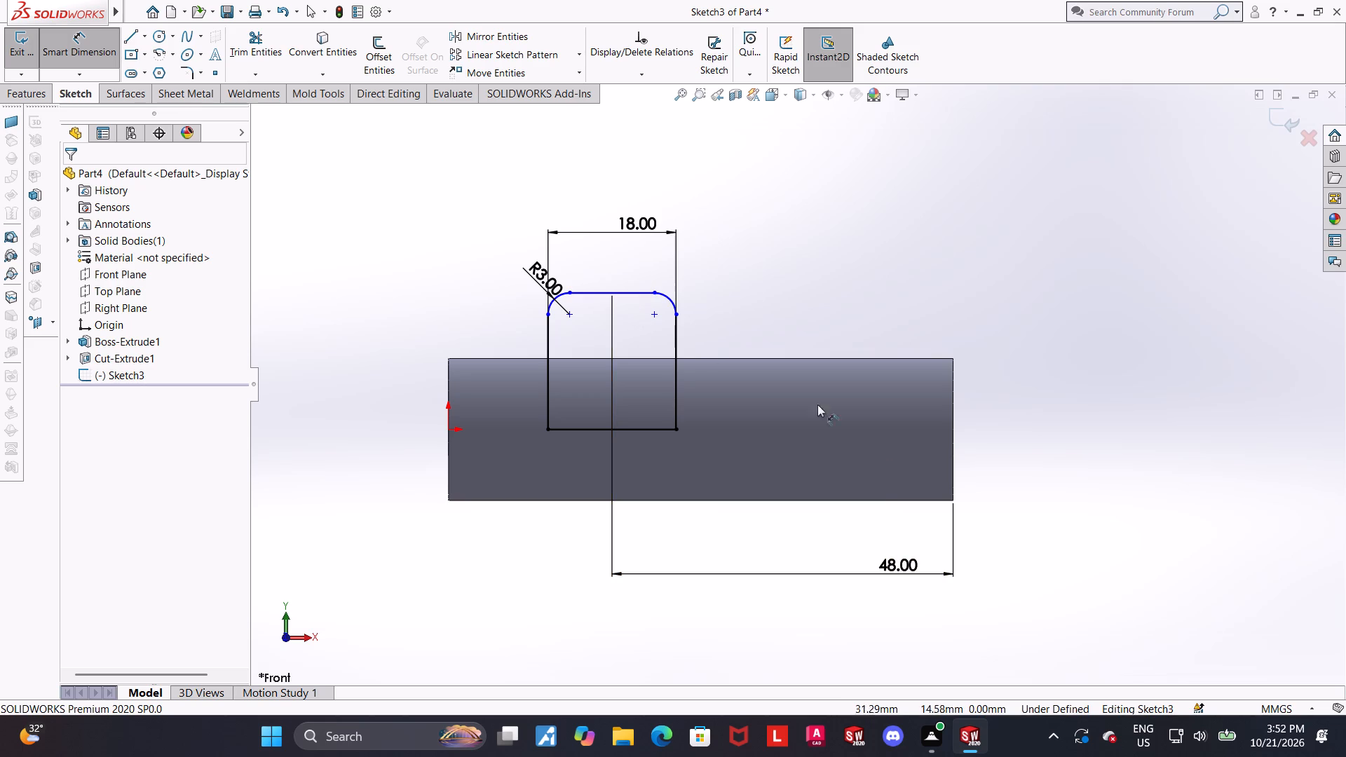
key(Escape)
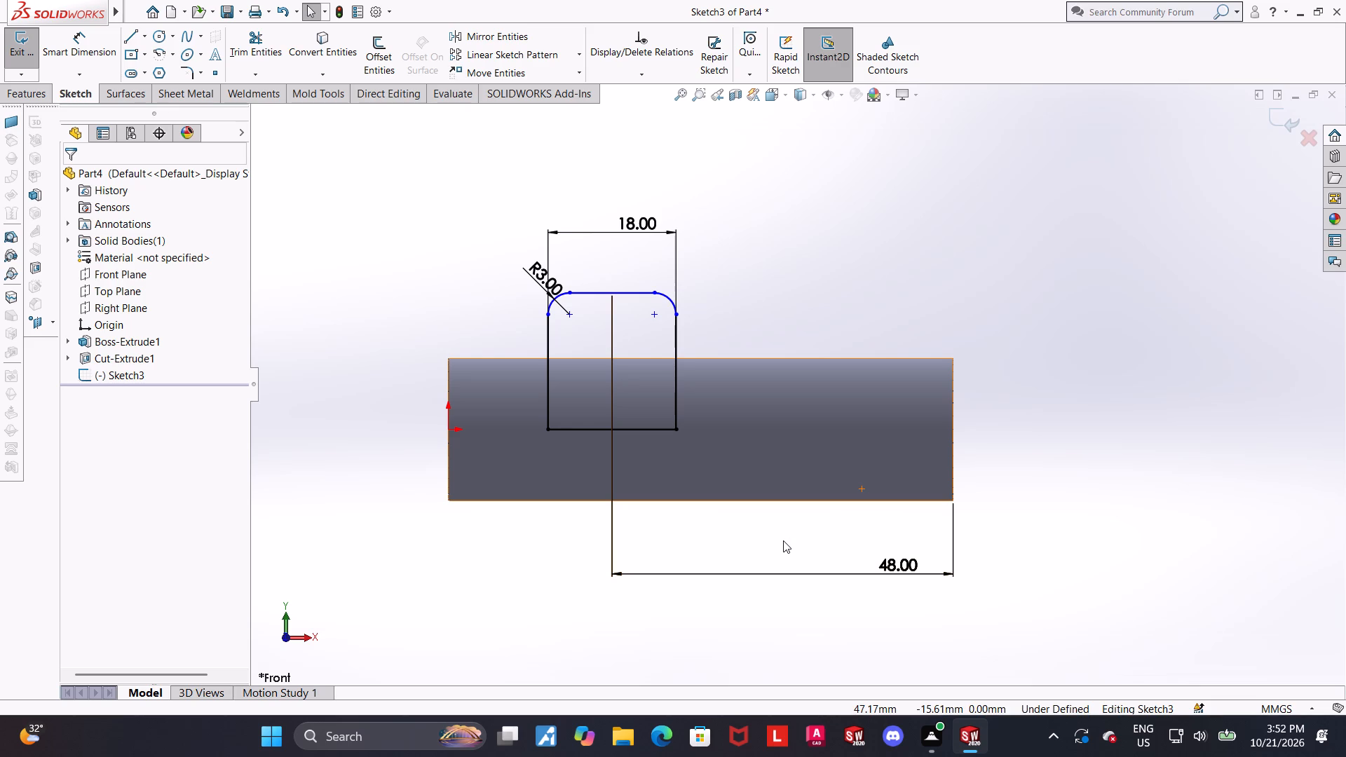
scroll(780, 546, up, 1)
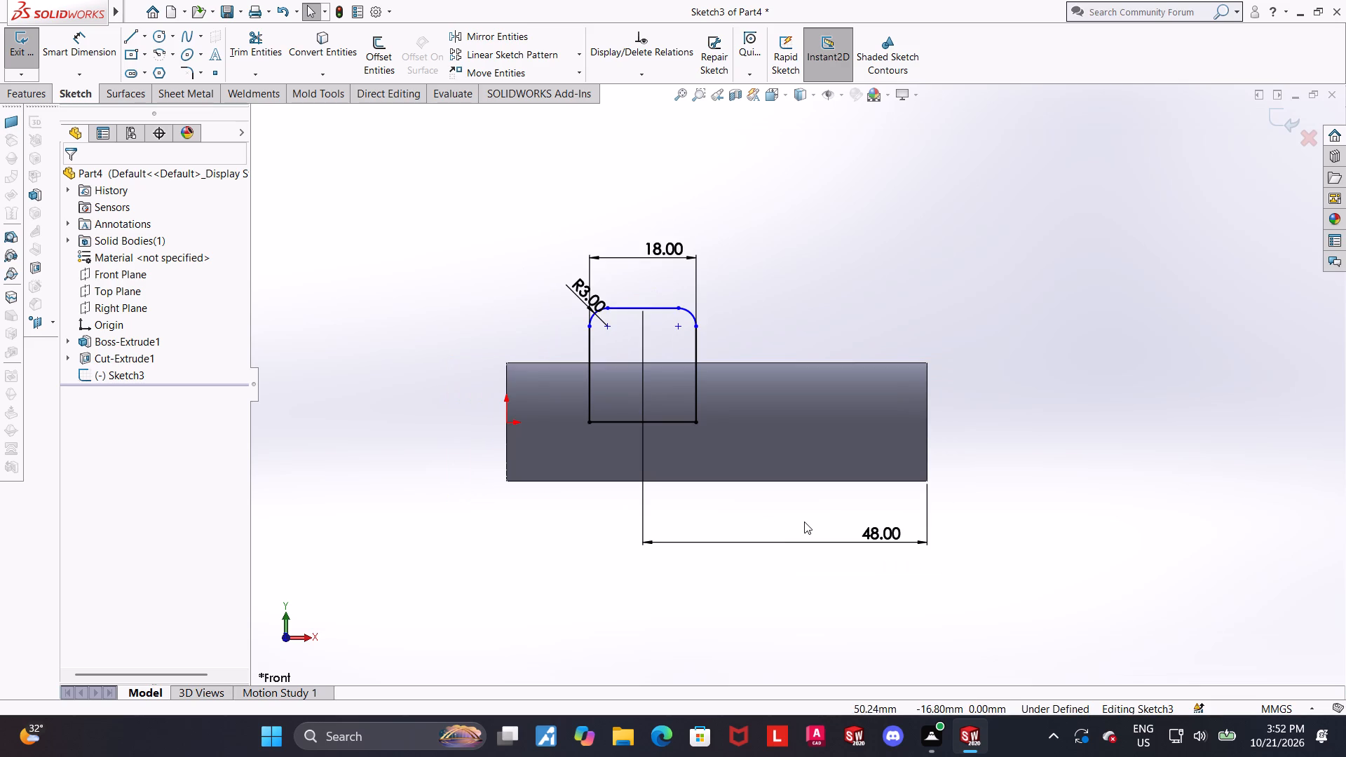
scroll(859, 488, up, 1)
scroll(859, 488, down, 1)
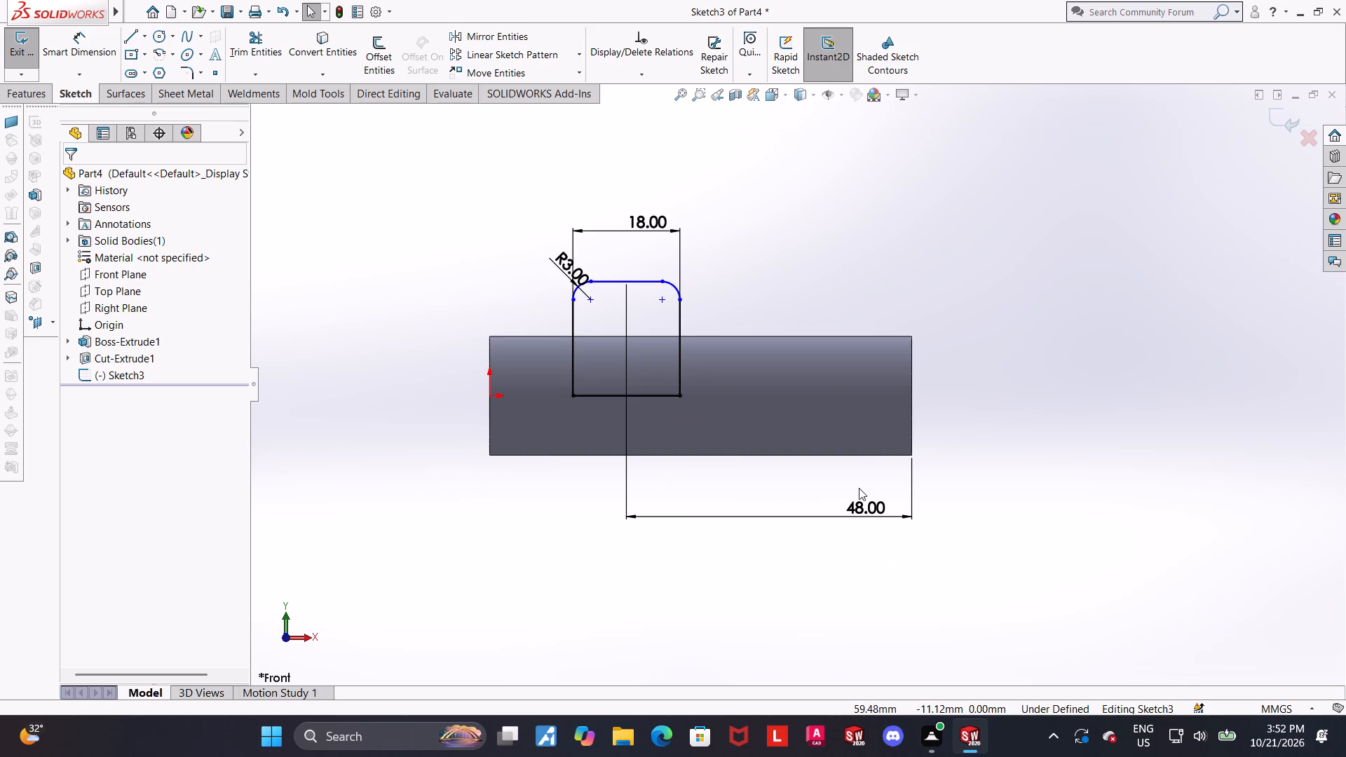
scroll(859, 488, up, 1)
scroll(769, 435, down, 1)
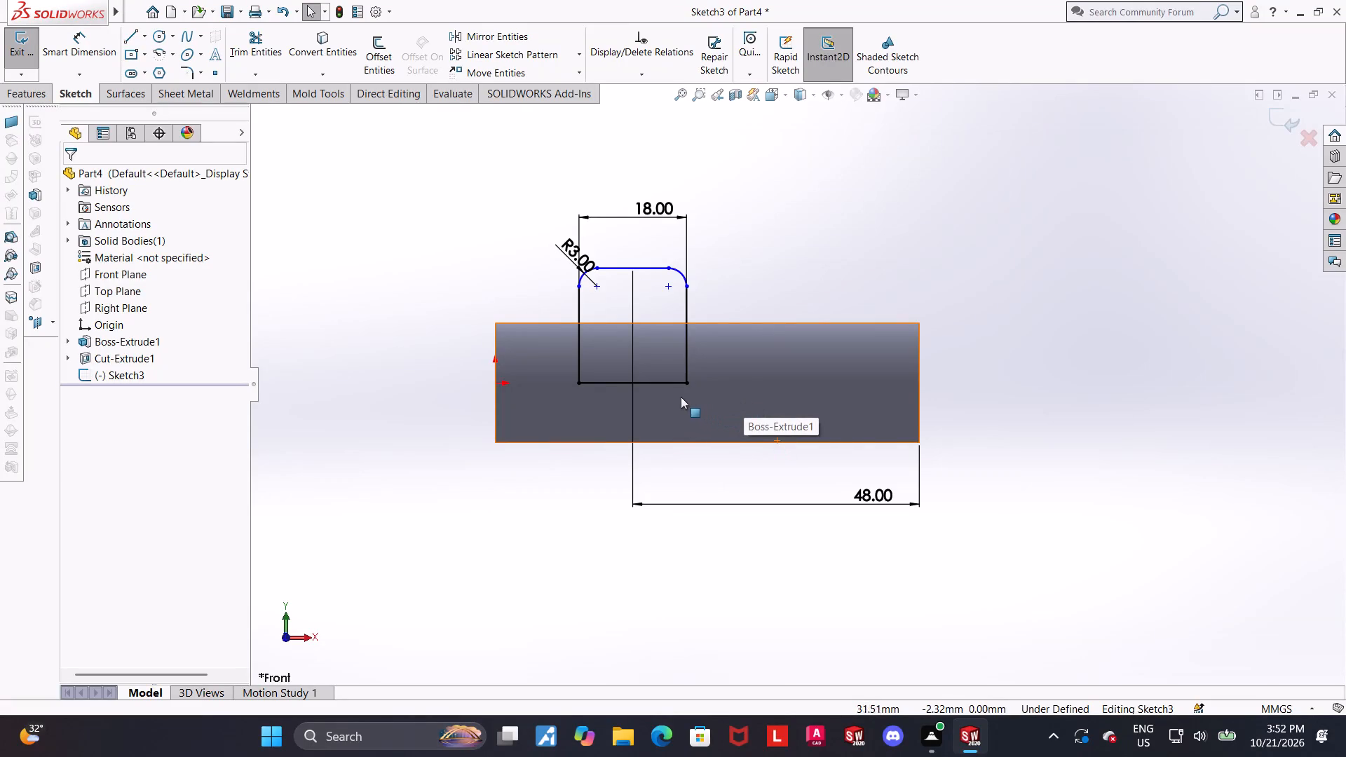
scroll(679, 397, up, 1)
scroll(670, 313, down, 4)
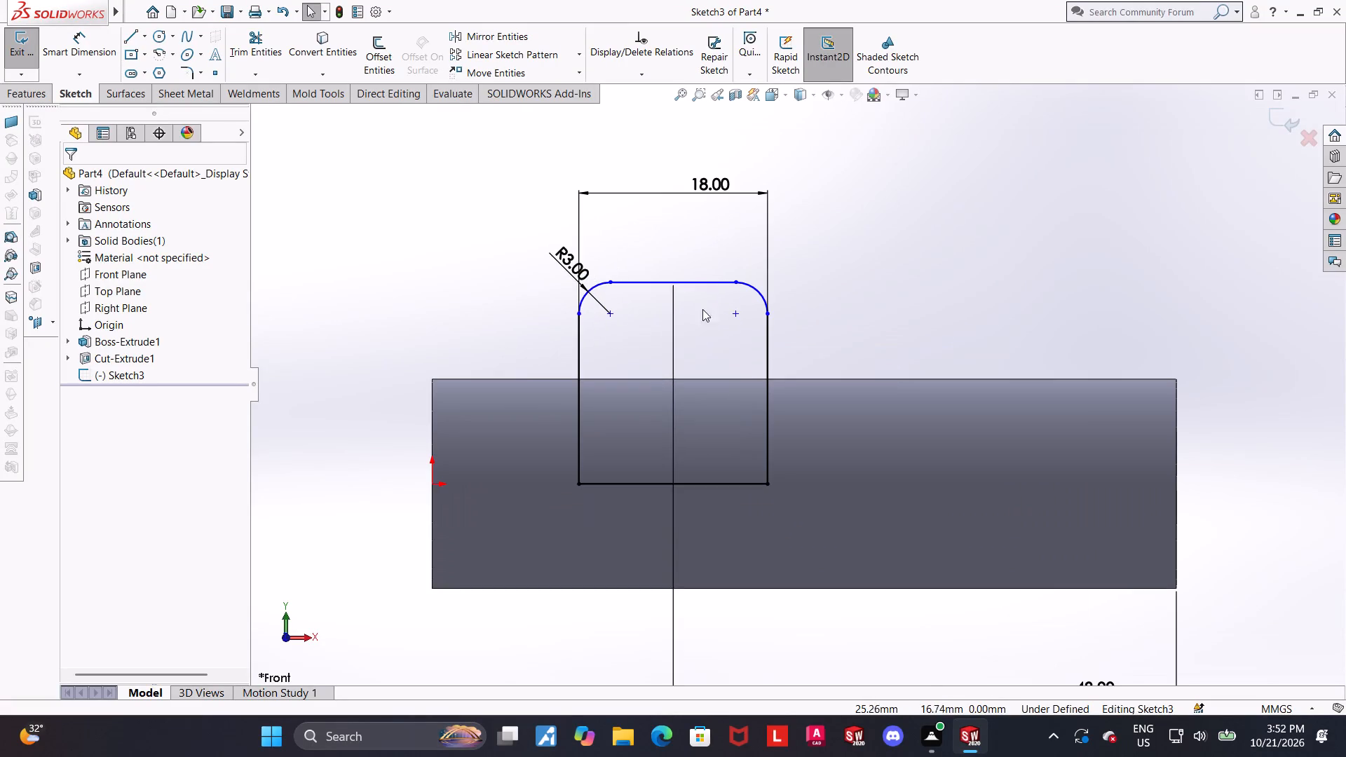
scroll(827, 310, down, 1)
scroll(878, 367, up, 1)
scroll(878, 367, down, 1)
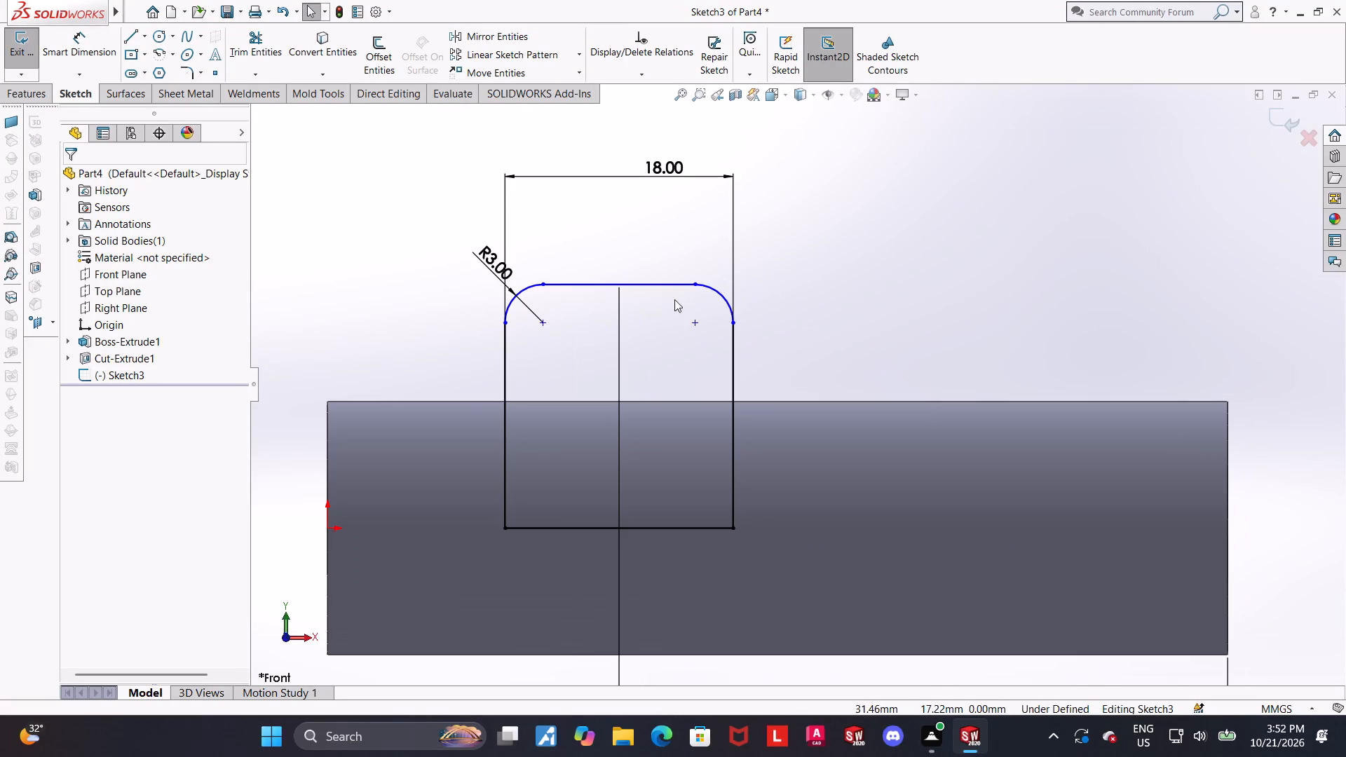
click(156, 38)
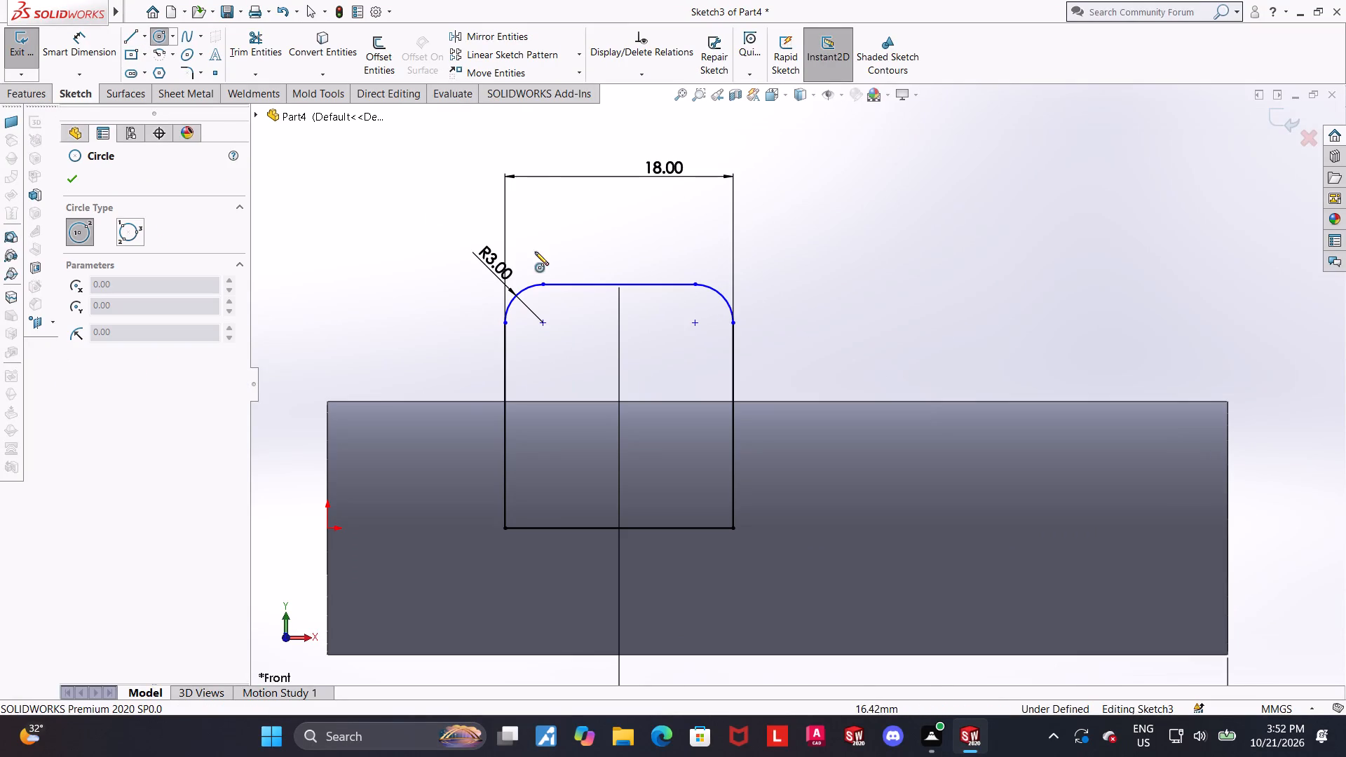
click(621, 400)
key(Escape)
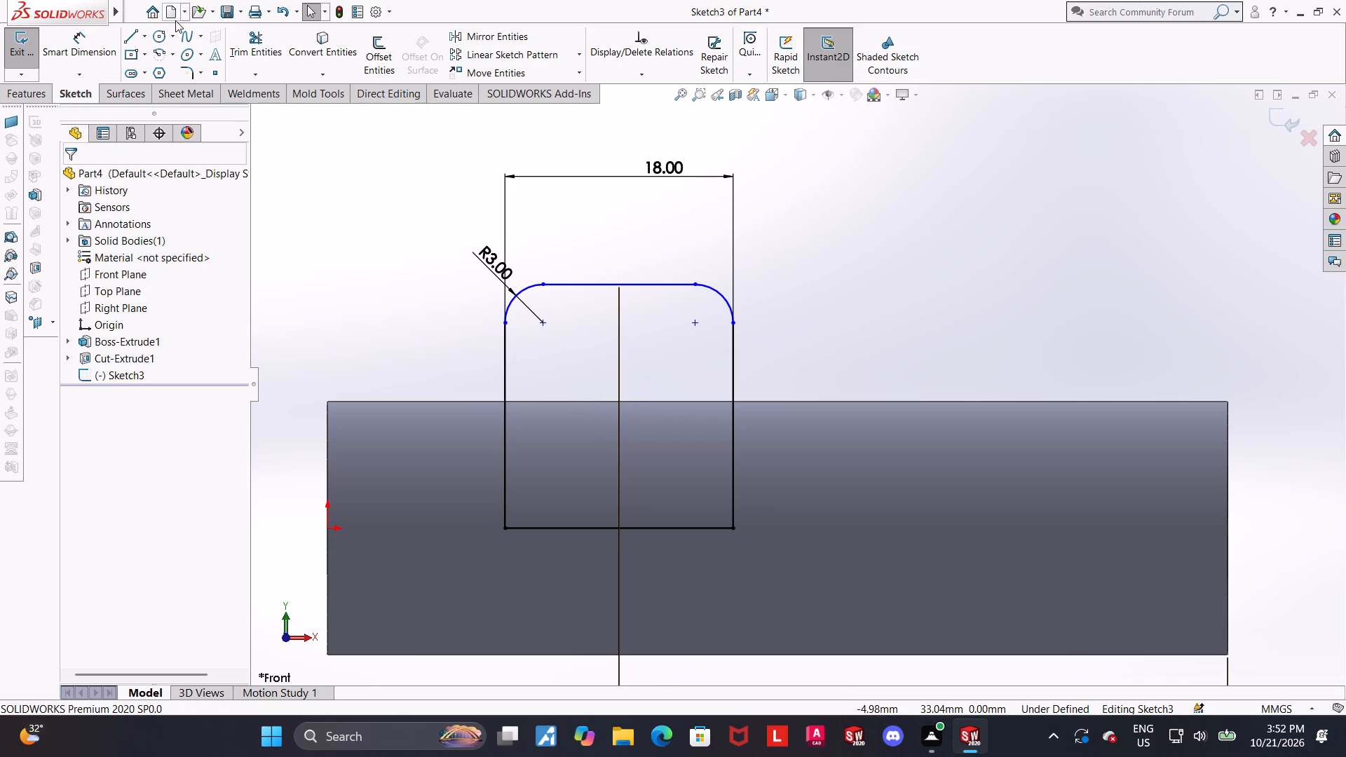
click(158, 41)
click(625, 367)
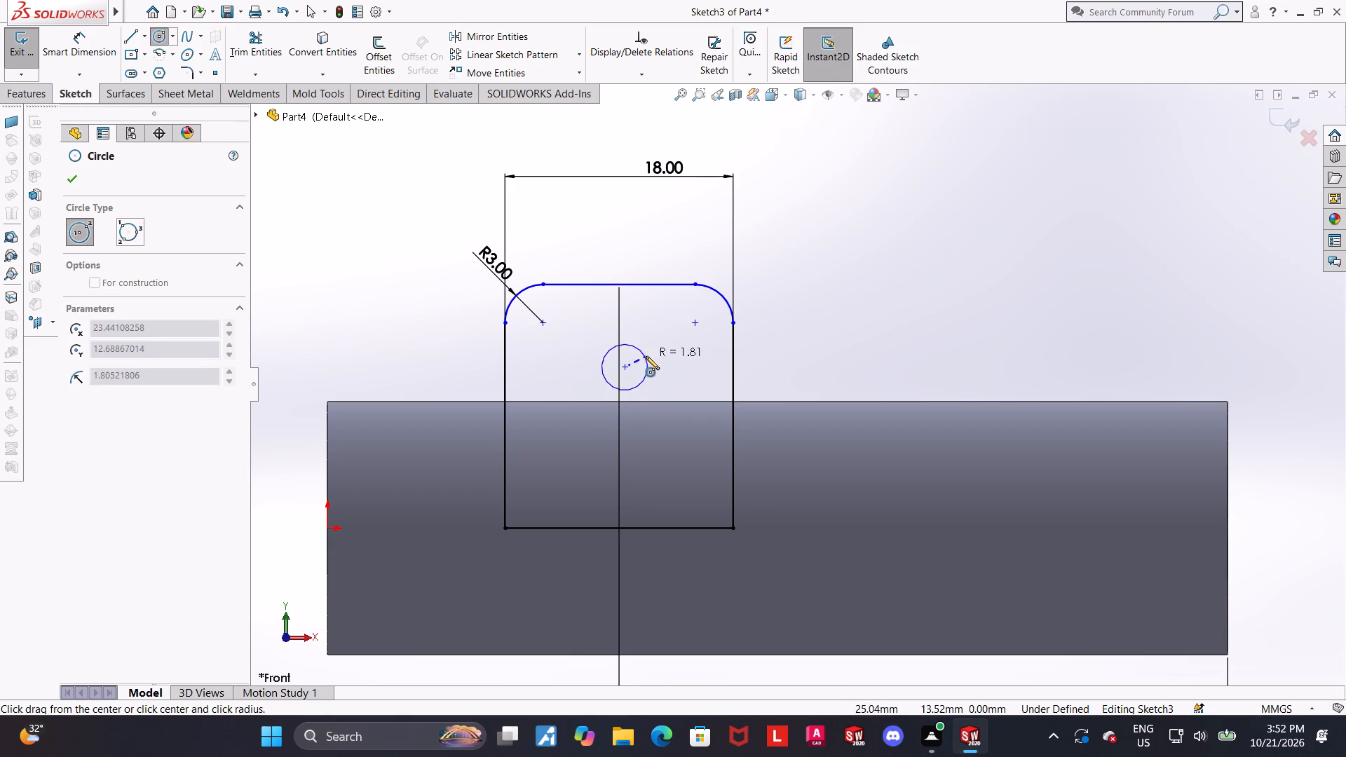
click(646, 356)
key(Escape)
Add a Vertical relation between the midpoint of the profile's top line and the circle's centre.
scroll(845, 363, up, 2)
scroll(789, 388, down, 1)
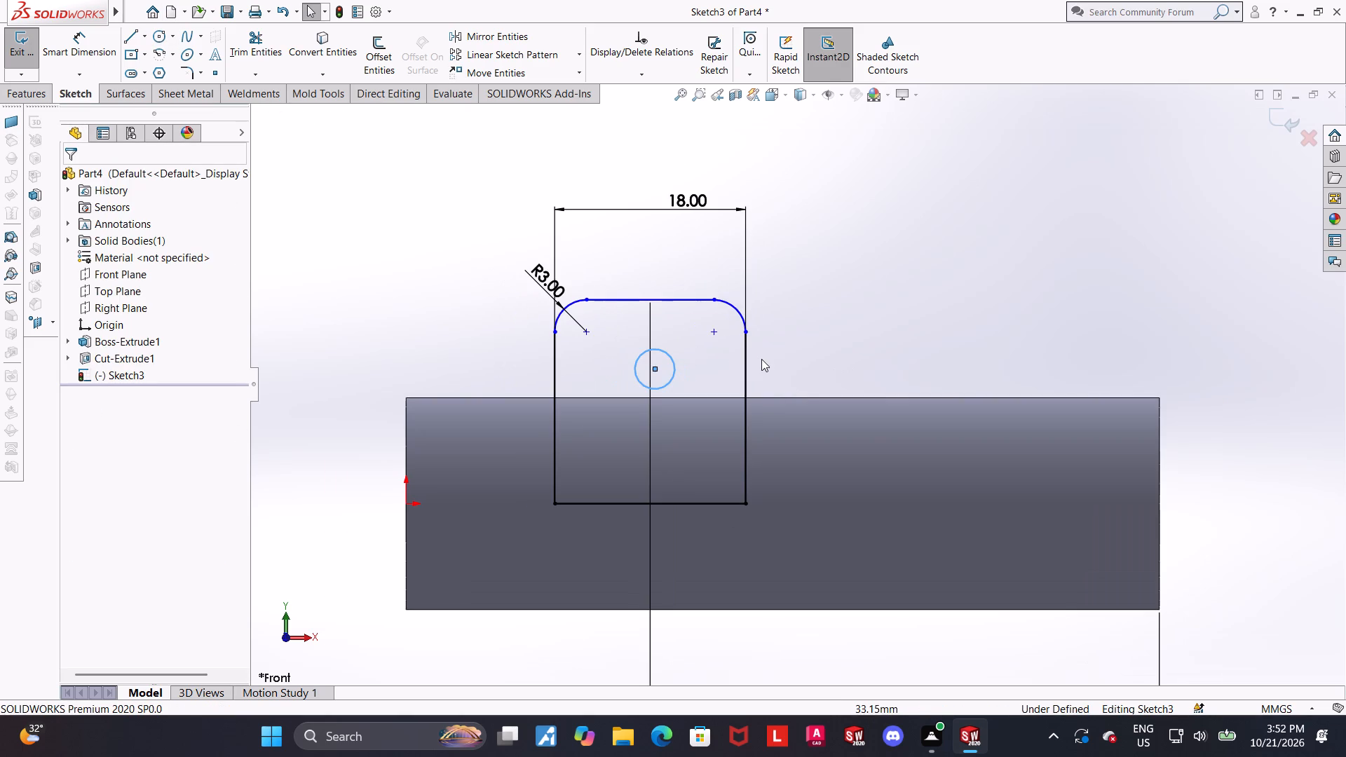
scroll(769, 360, up, 1)
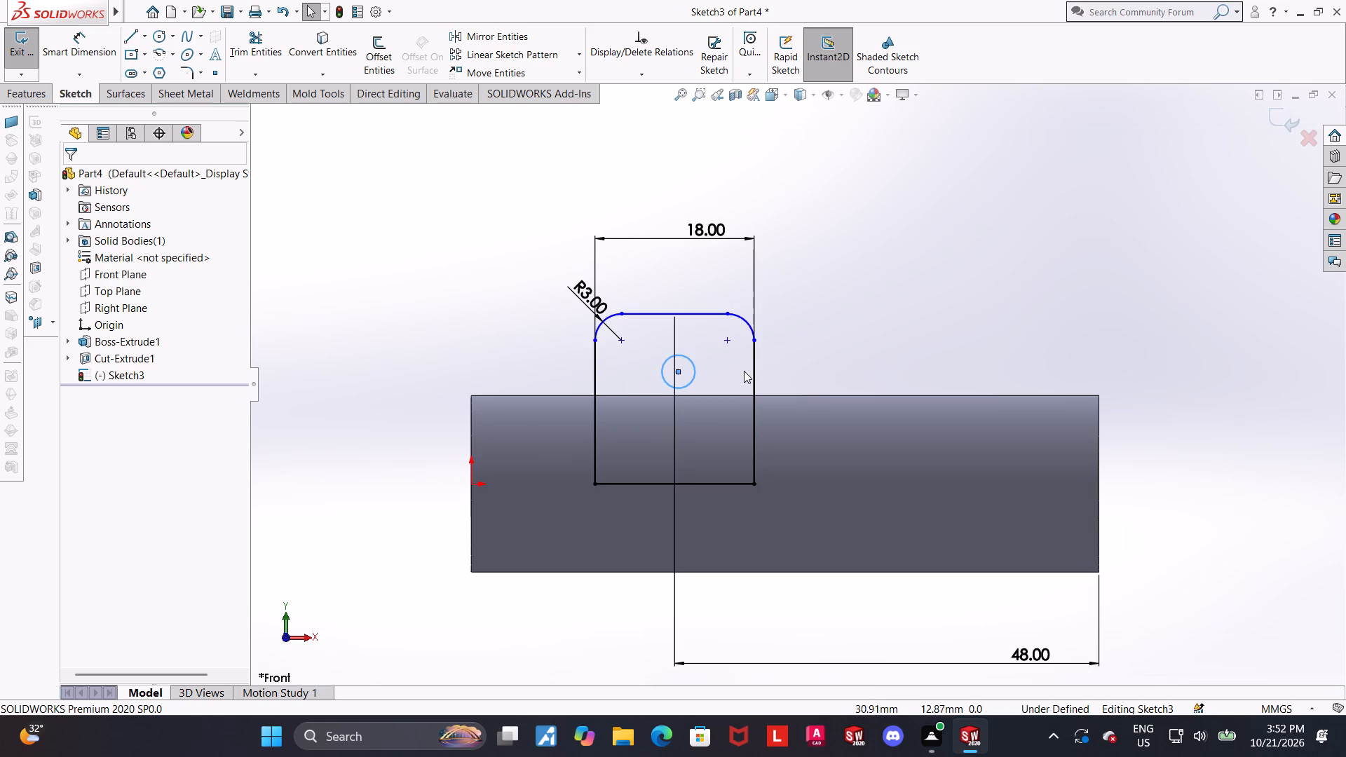
scroll(744, 371, up, 1)
scroll(704, 373, down, 2)
scroll(777, 386, up, 3)
scroll(777, 383, down, 3)
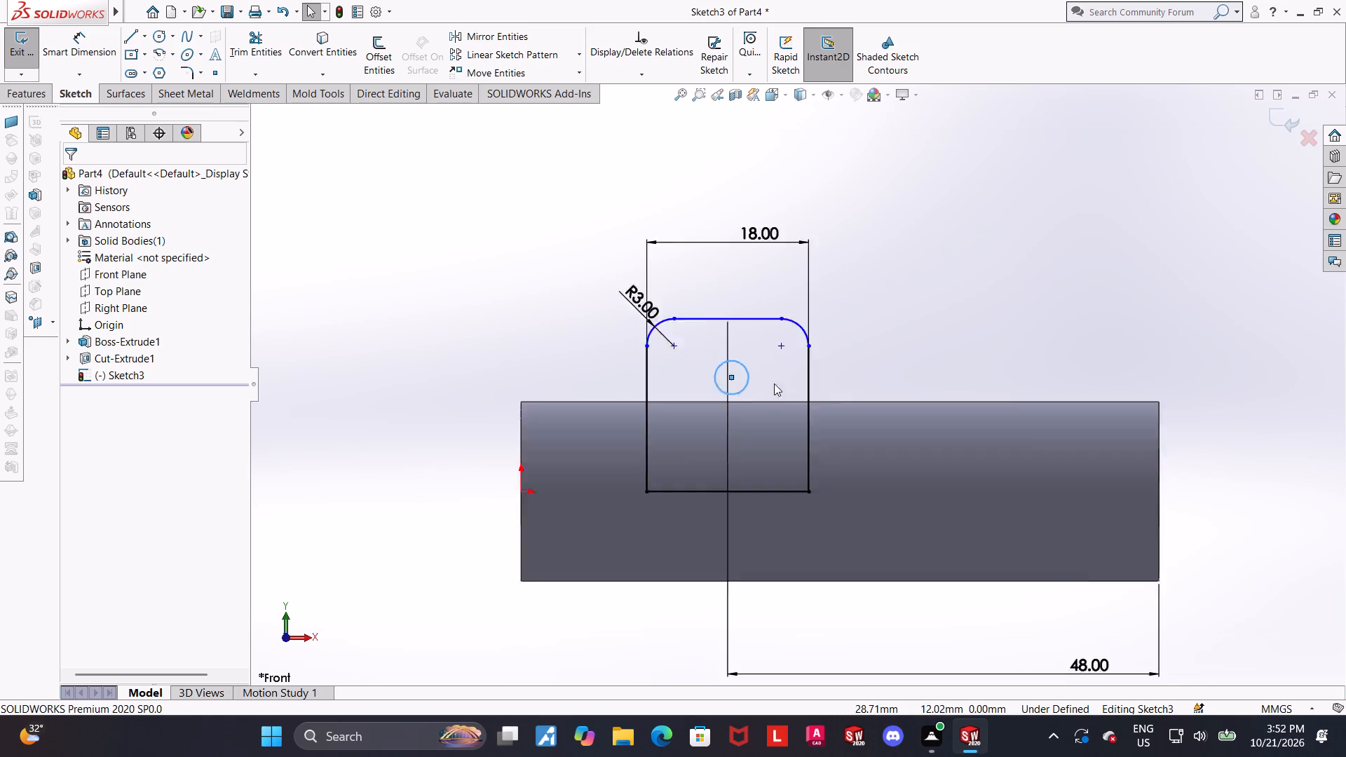
scroll(774, 383, down, 1)
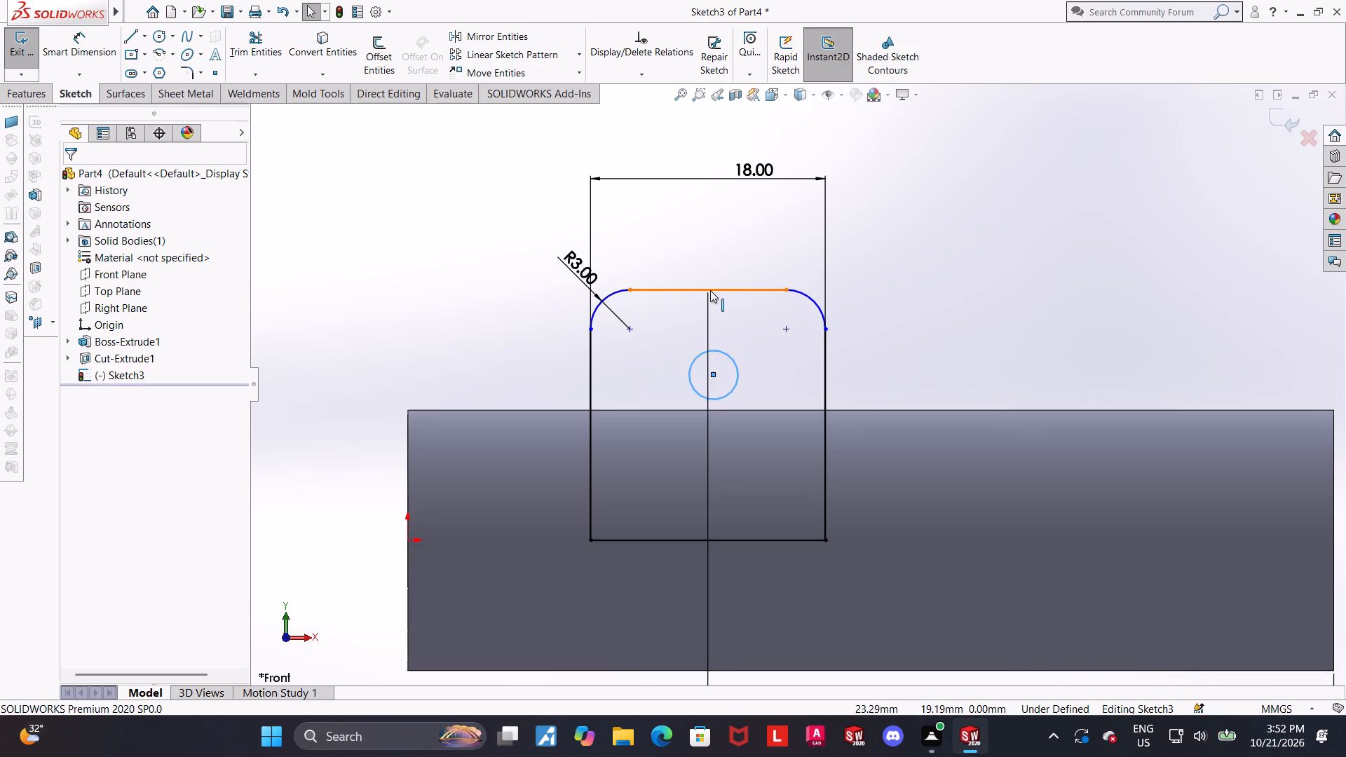
click(710, 291)
ctrl+click(714, 376)
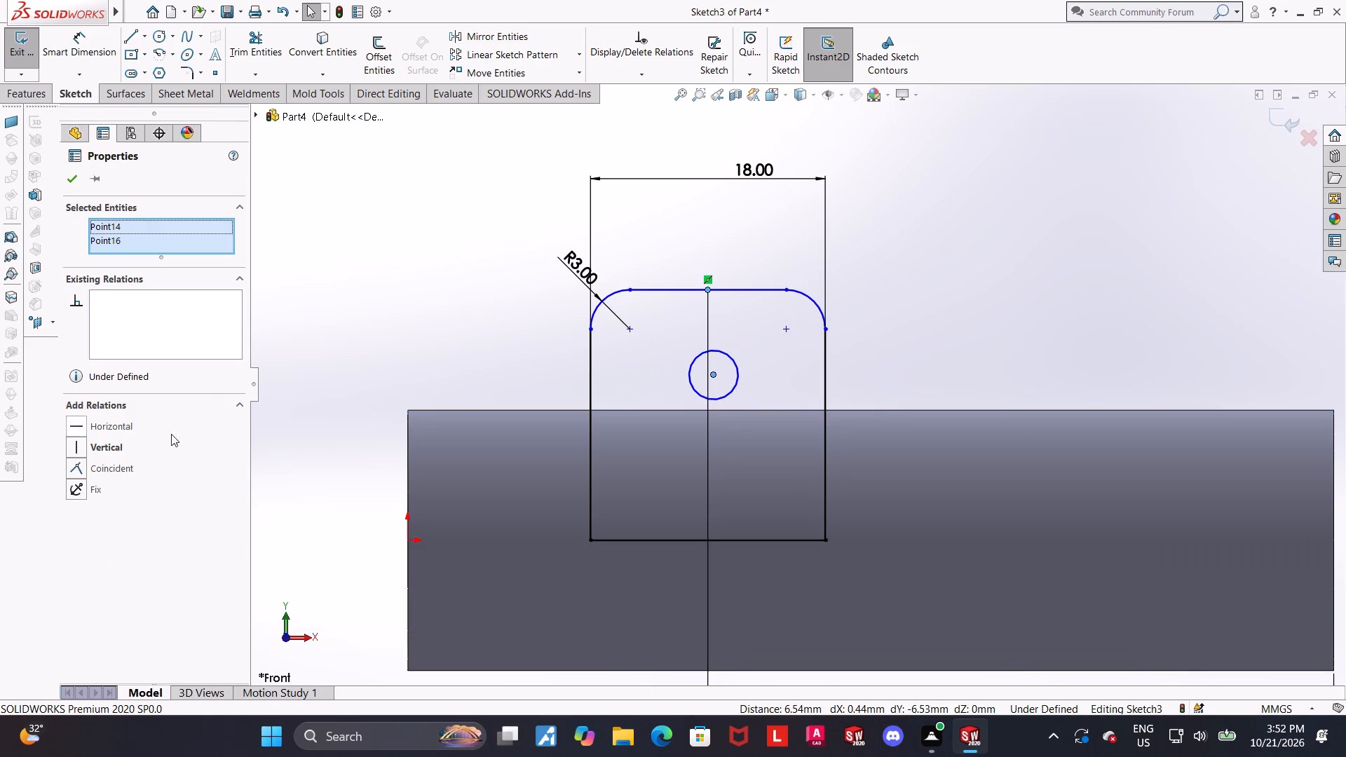
click(78, 443)
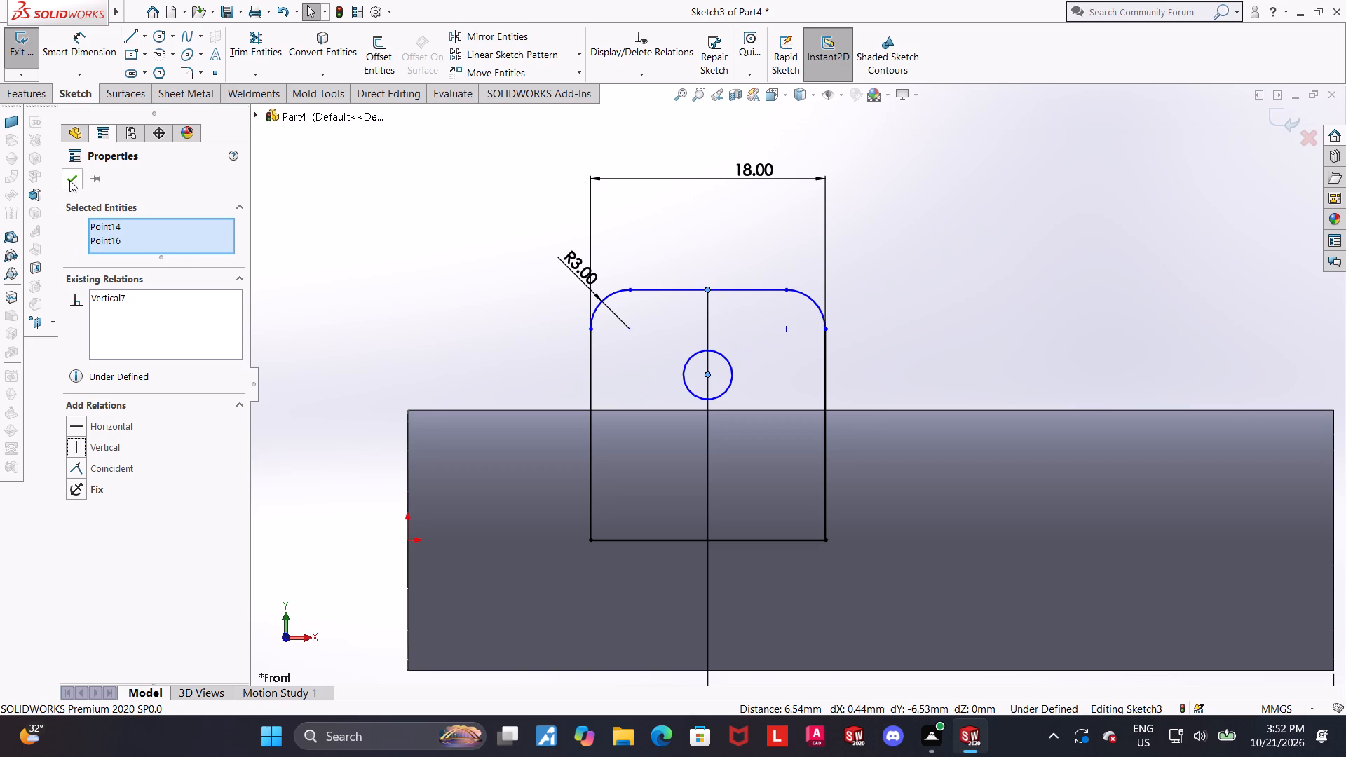
click(69, 180)
scroll(792, 394, up, 2)
click(958, 367)
scroll(911, 376, down, 1)
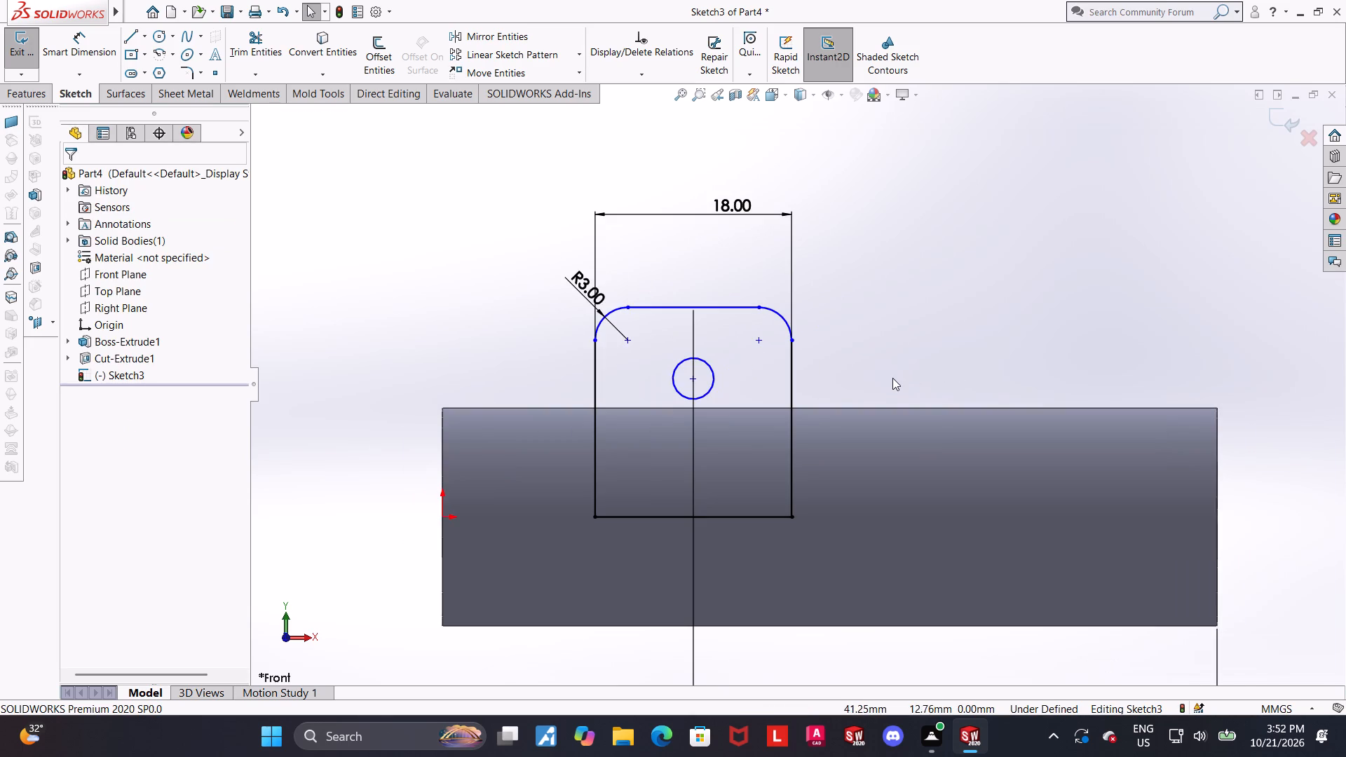
scroll(888, 383, down, 1)
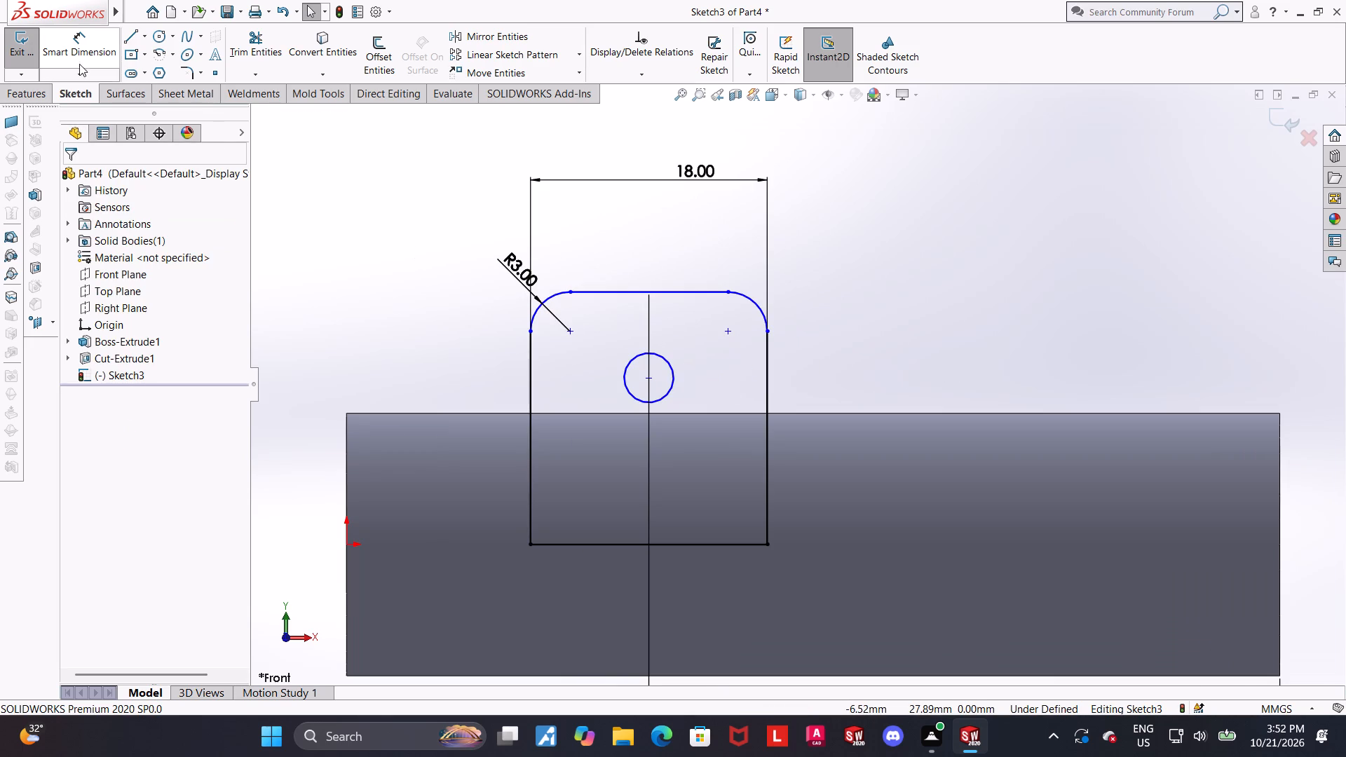
Dimension the circle inside the rounded profile to a 12 mm diameter.
click(86, 55)
scroll(573, 337, up, 2)
scroll(749, 453, down, 2)
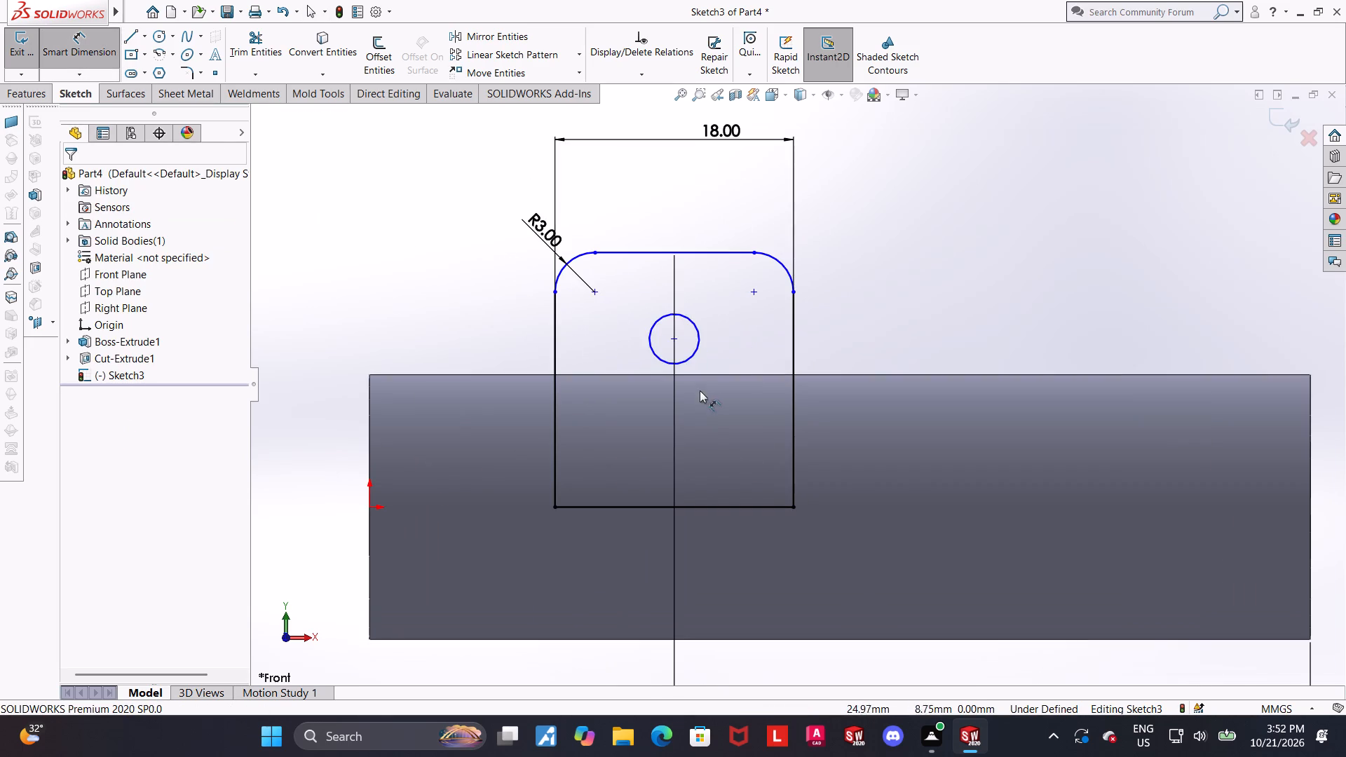
click(688, 357)
click(695, 416)
text(12)
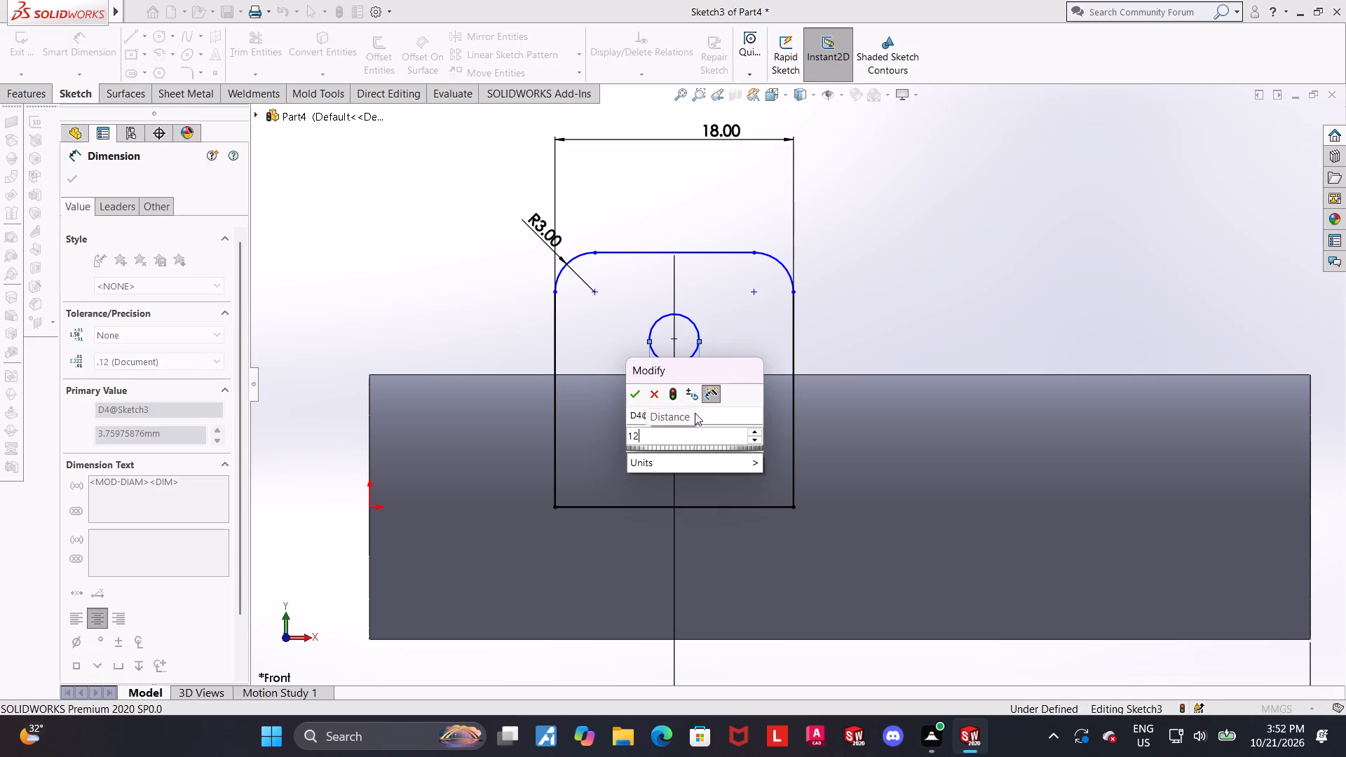
key(Return)
key(Escape)
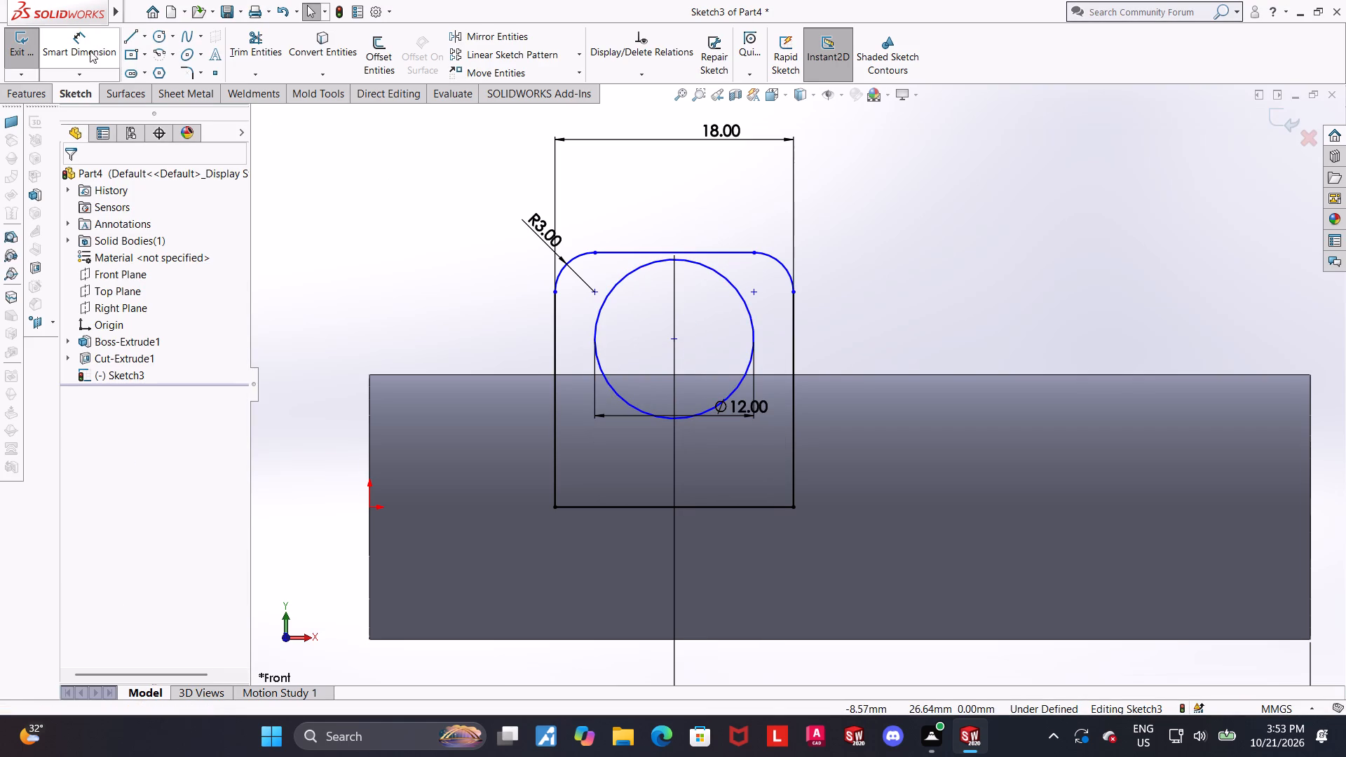
Dimension the vertical distance from the circle's centre to the profile's top line as 5 mm.
drag(87, 38, 94, 39)
click(672, 341)
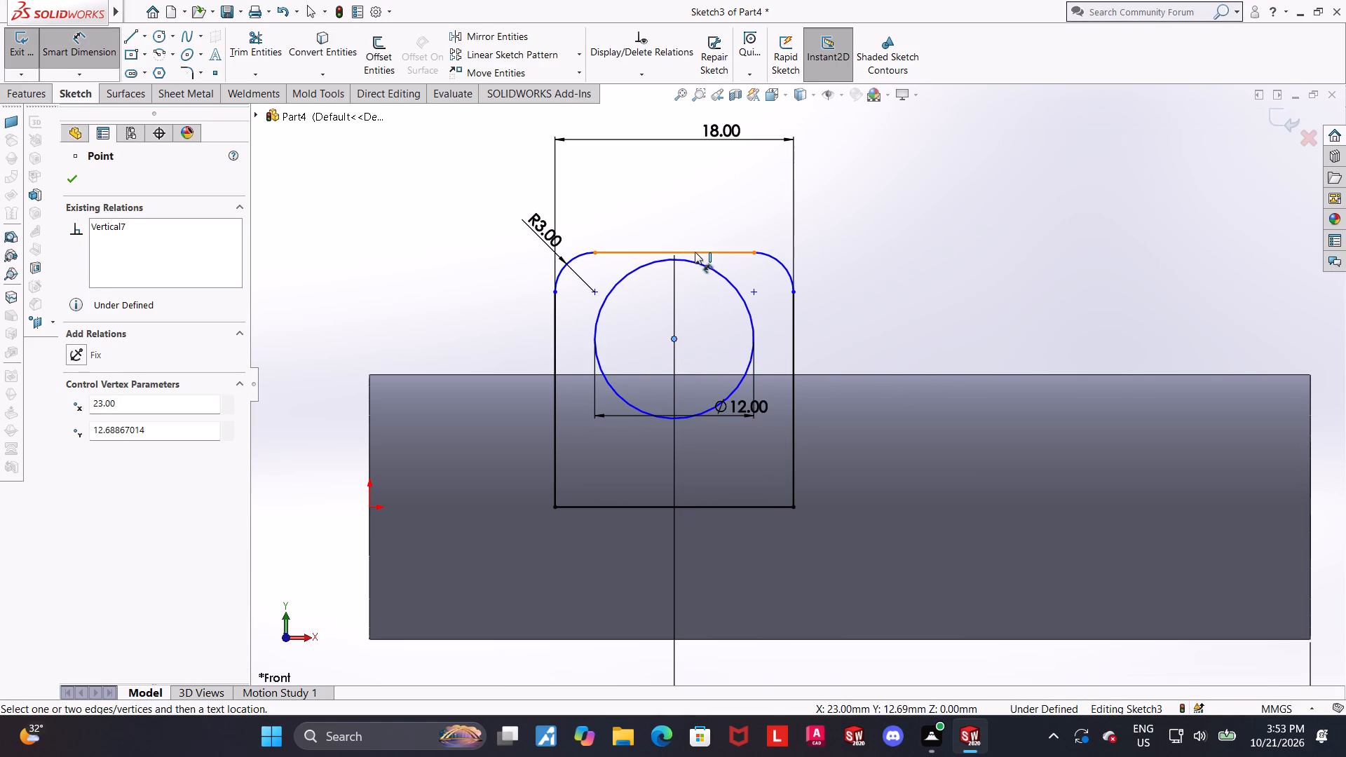
click(695, 252)
click(1040, 304)
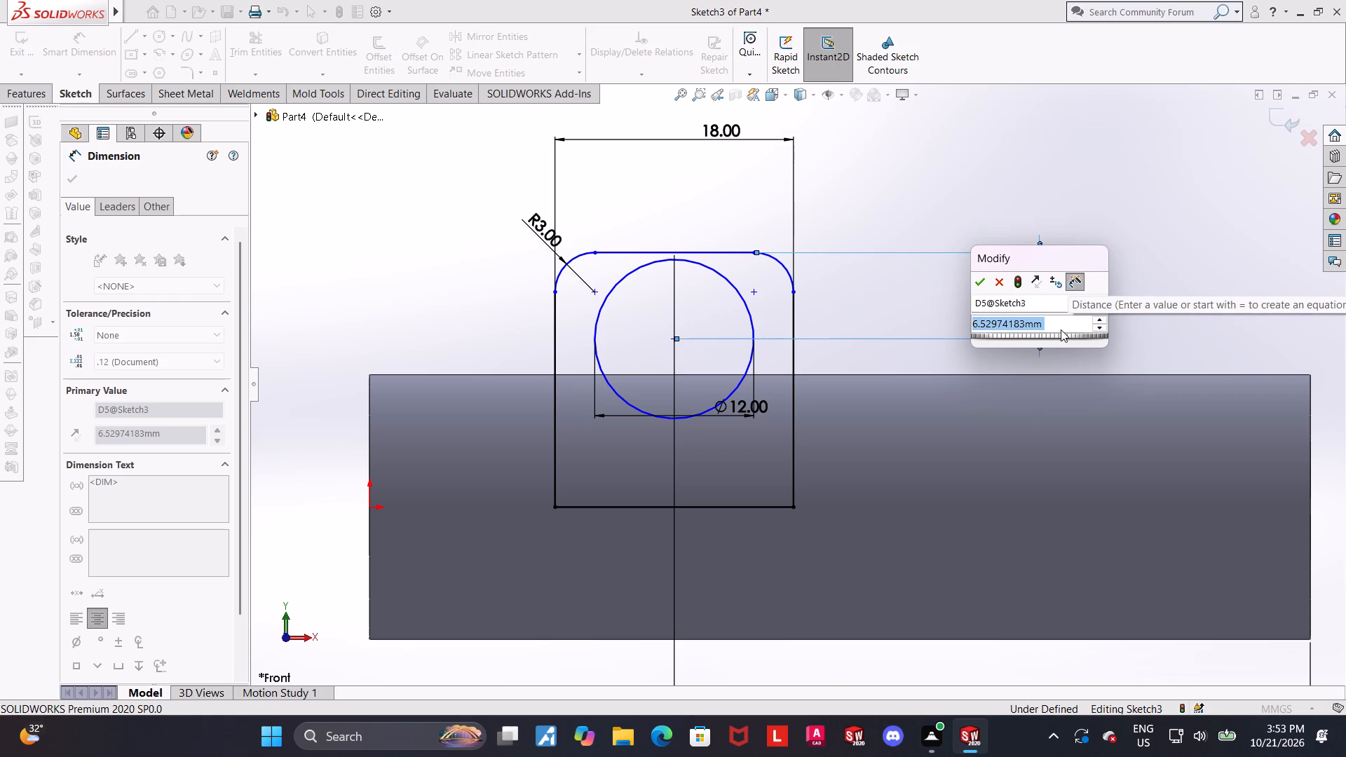
key(5)
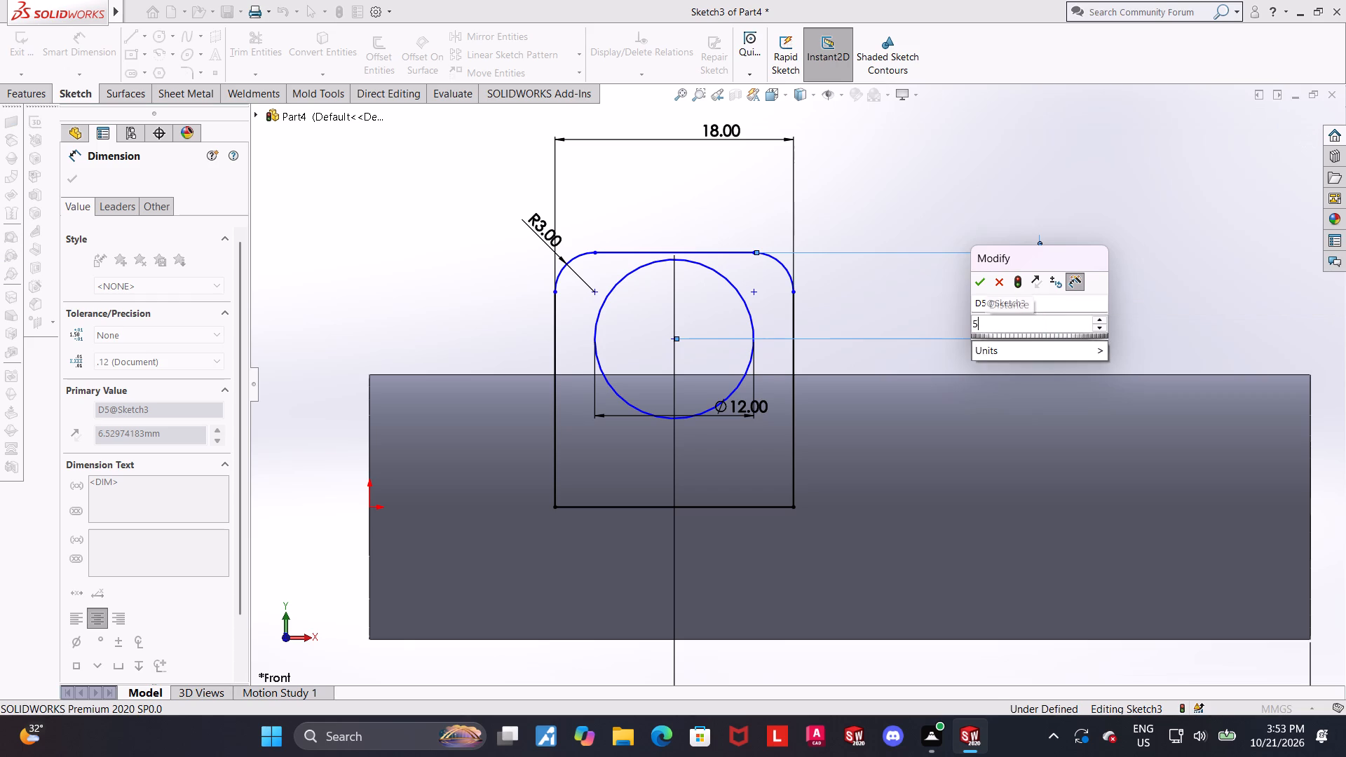
key(Return)
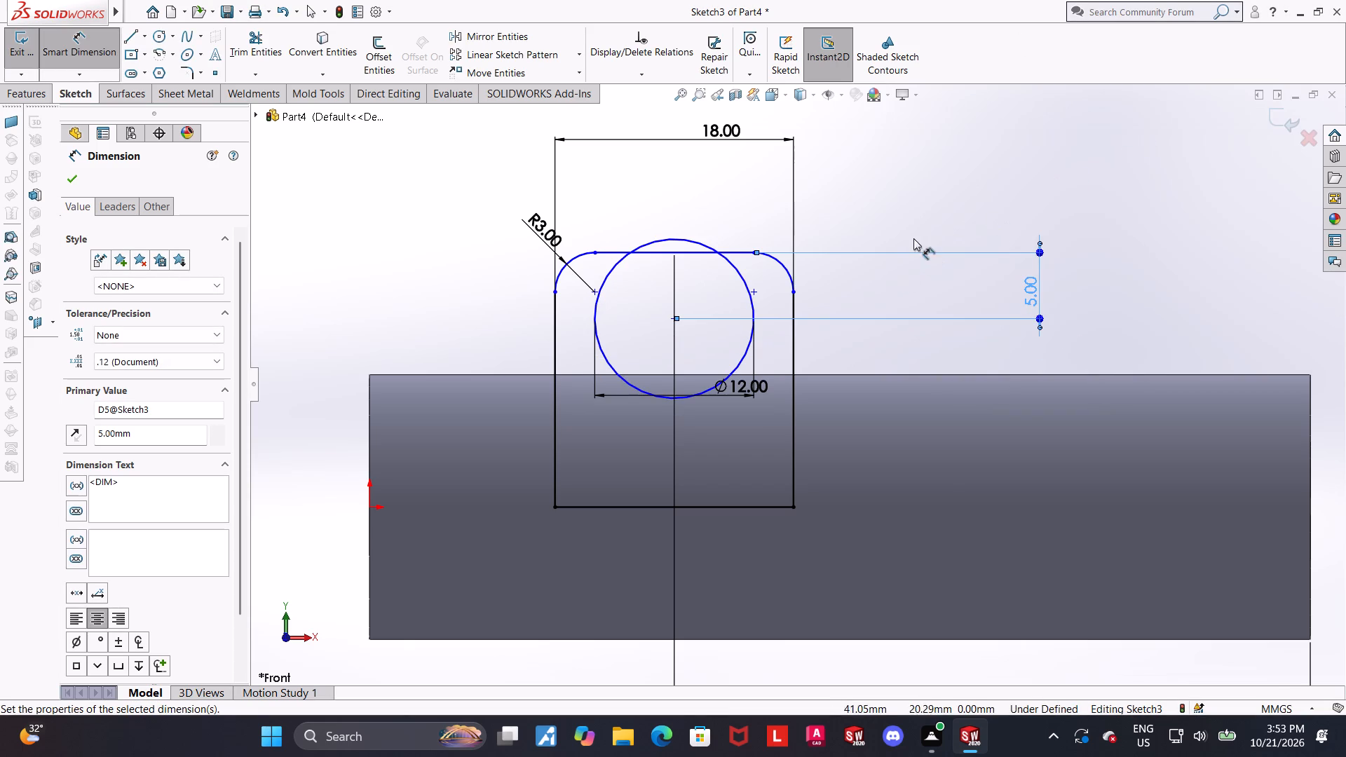
click(888, 226)
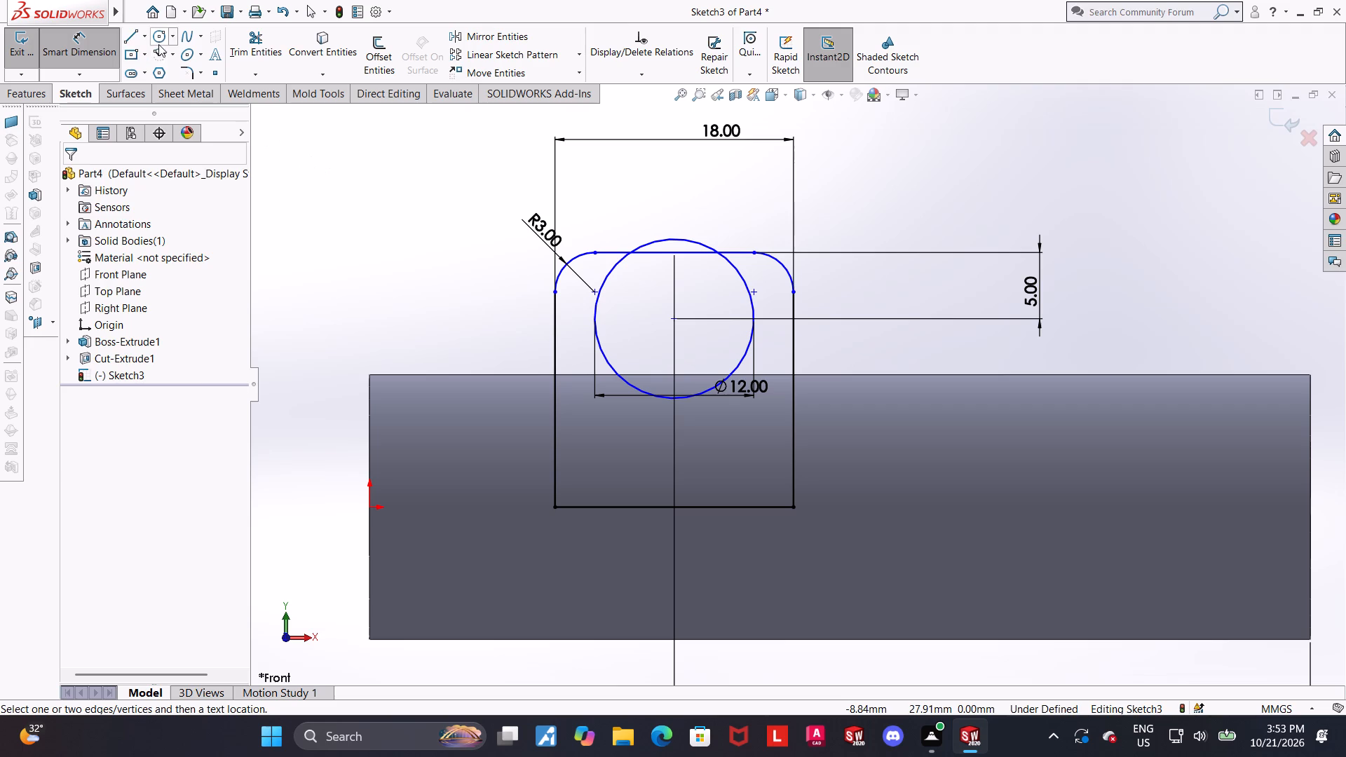
Draw two vertical lines from the circle's left and right quadrant points up to the ends of the profile's top line.
click(128, 37)
click(594, 318)
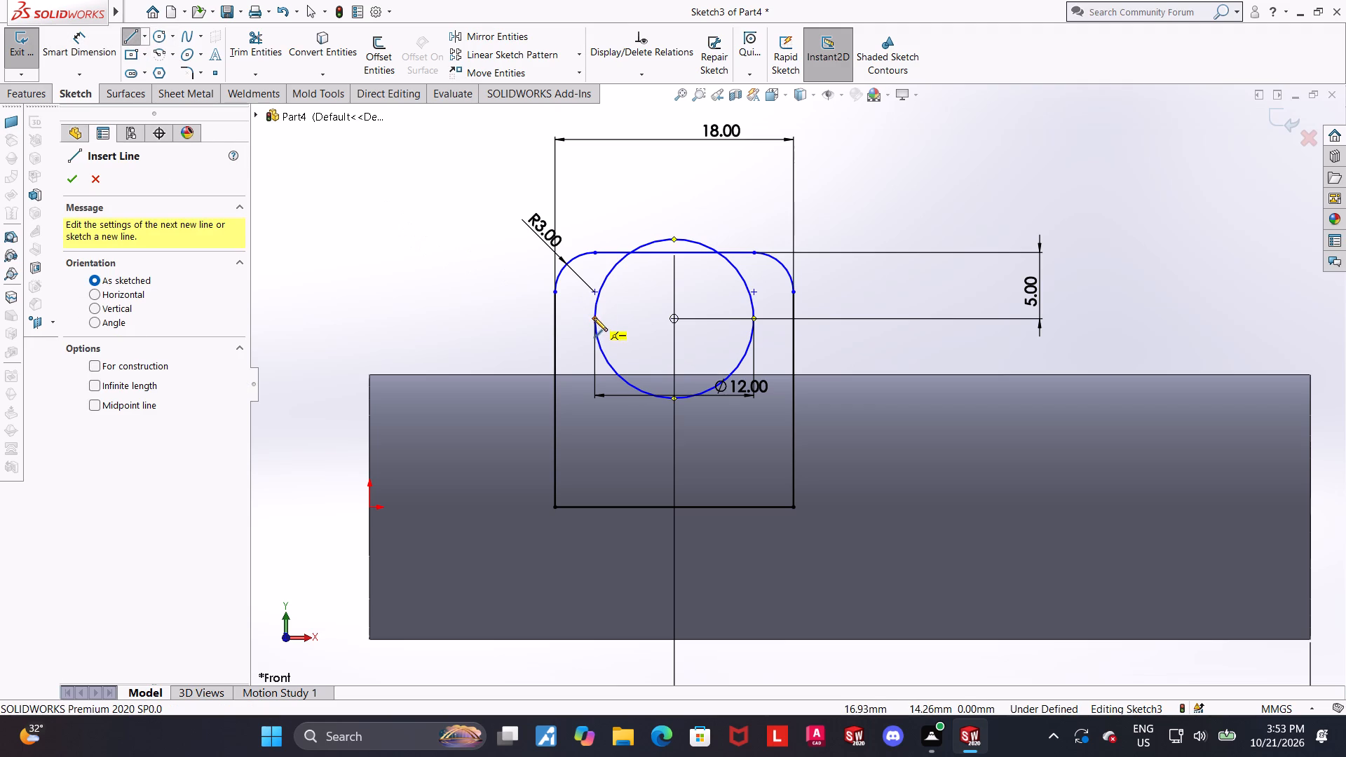
click(596, 251)
key(Escape)
key(Escape)
key(Escape)
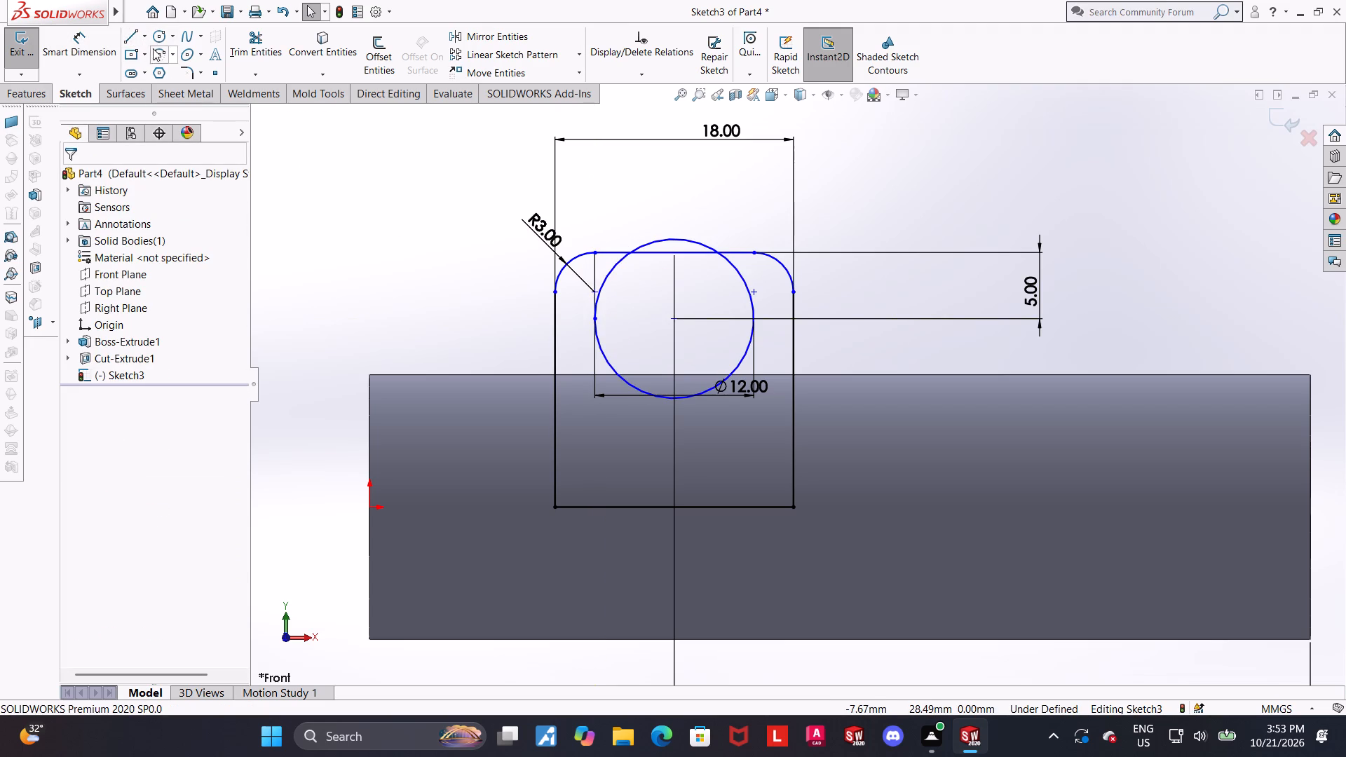
click(141, 39)
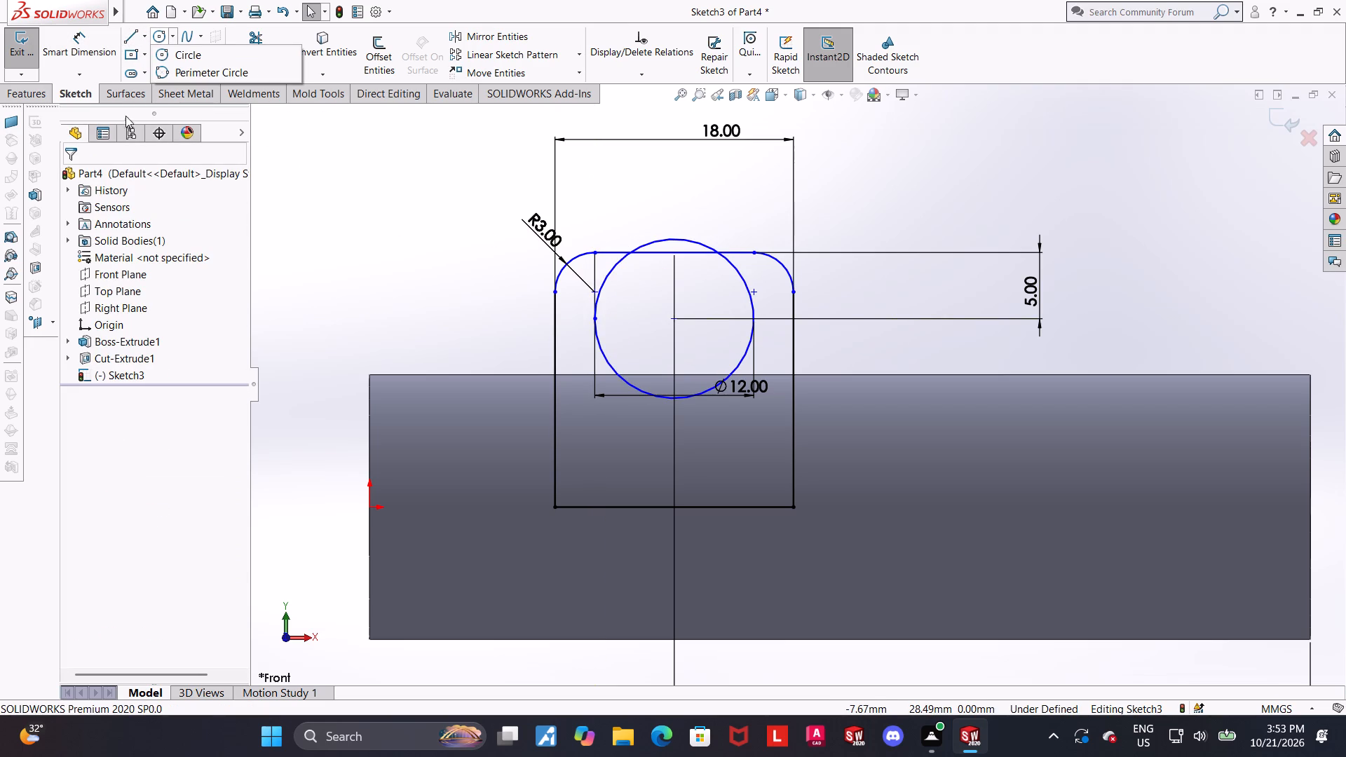
key(Escape)
click(132, 36)
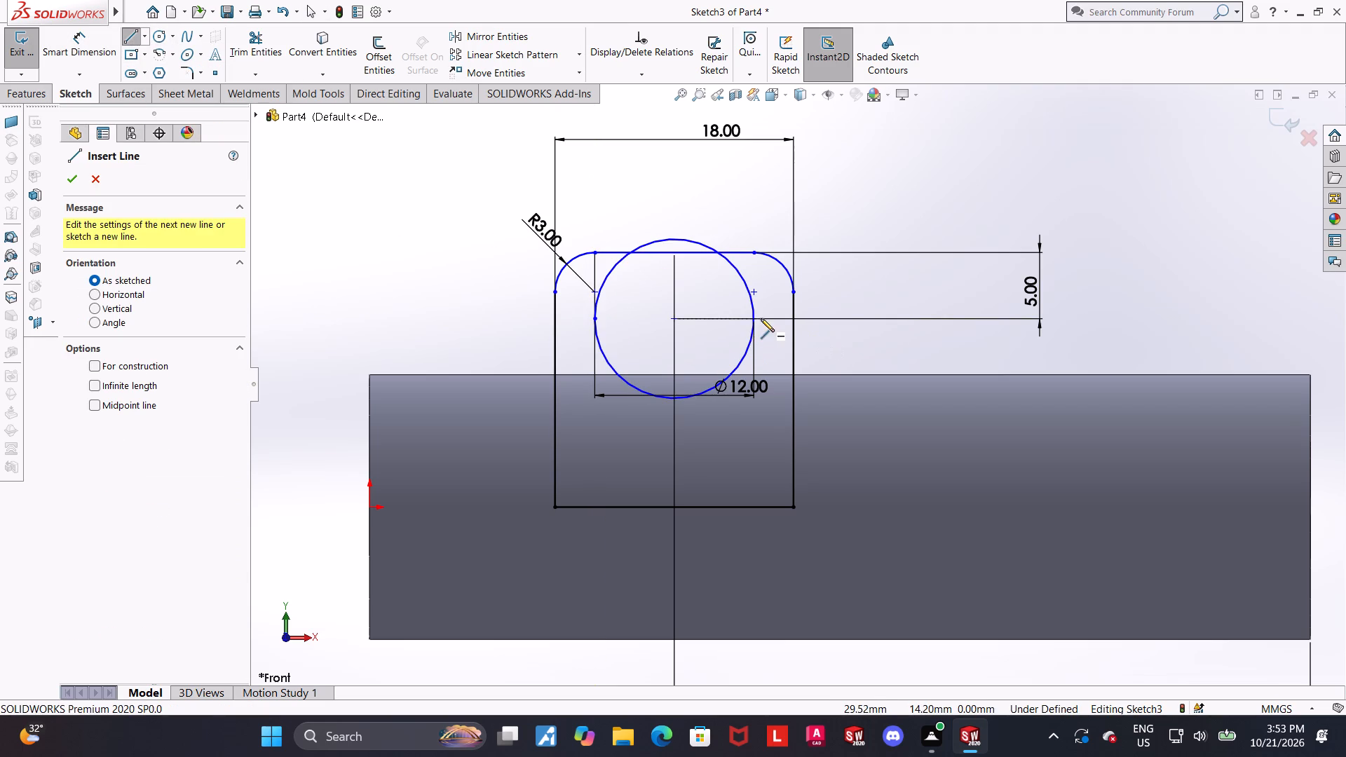
click(754, 320)
click(756, 254)
key(Escape)
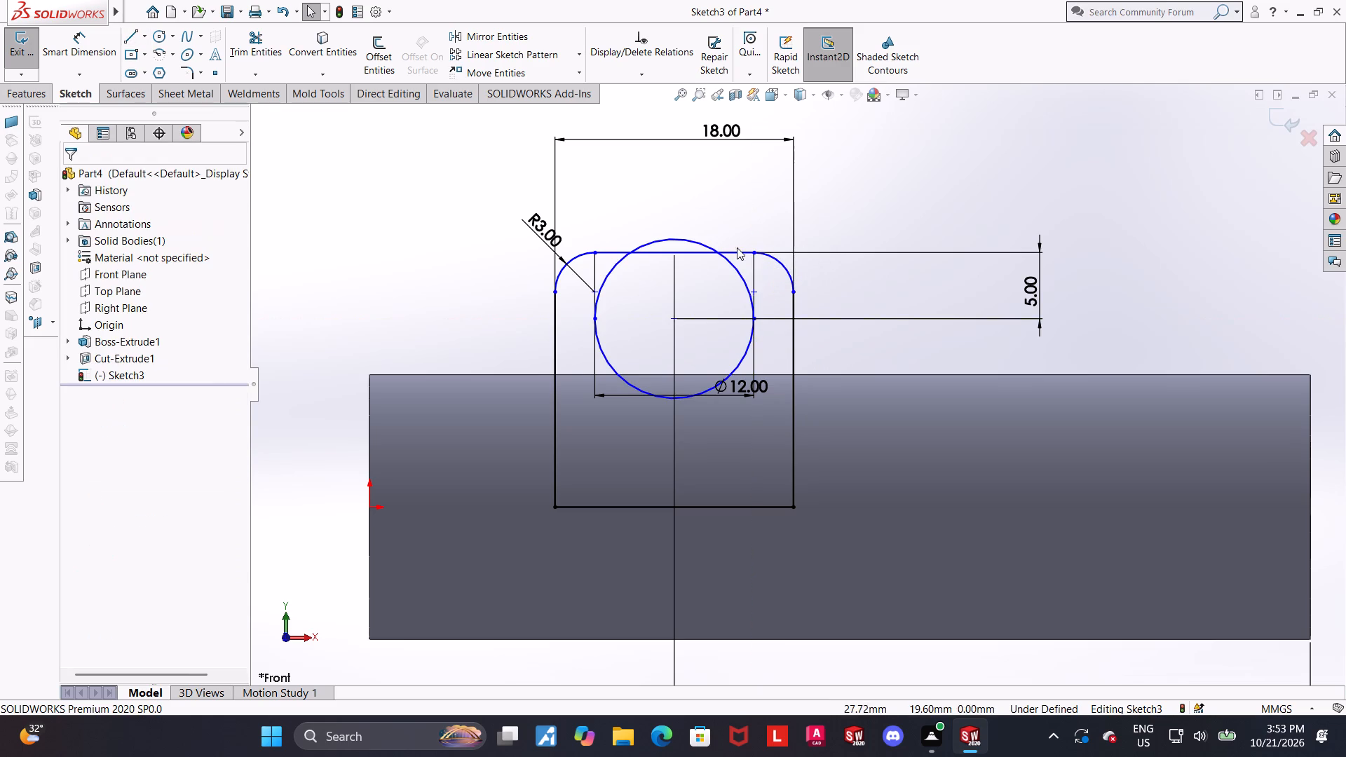
key(Escape)
key(Escape)
Trim away the circle's upper arcs and the profile's top line, leaving an open U-shaped notch between the two vertical lines.
click(244, 35)
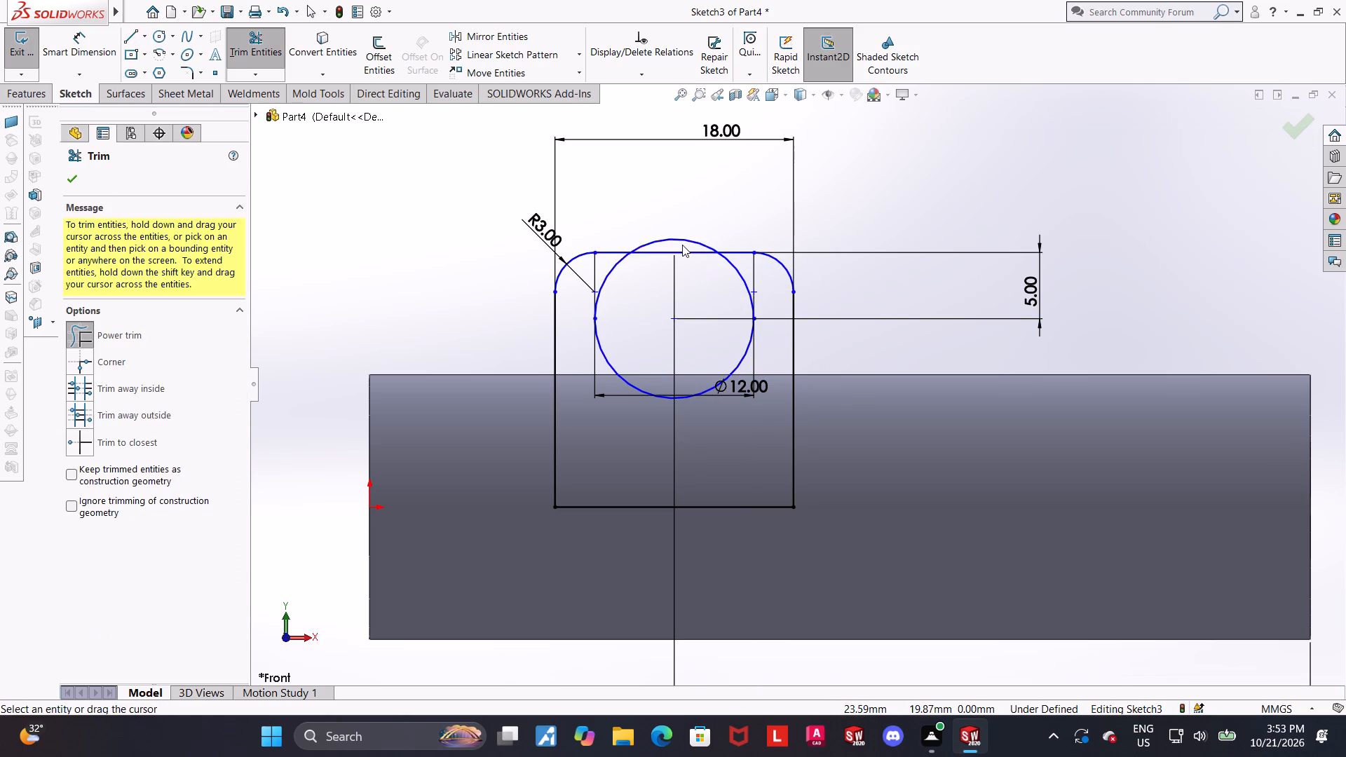
drag(682, 245, 663, 187)
drag(635, 267, 613, 261)
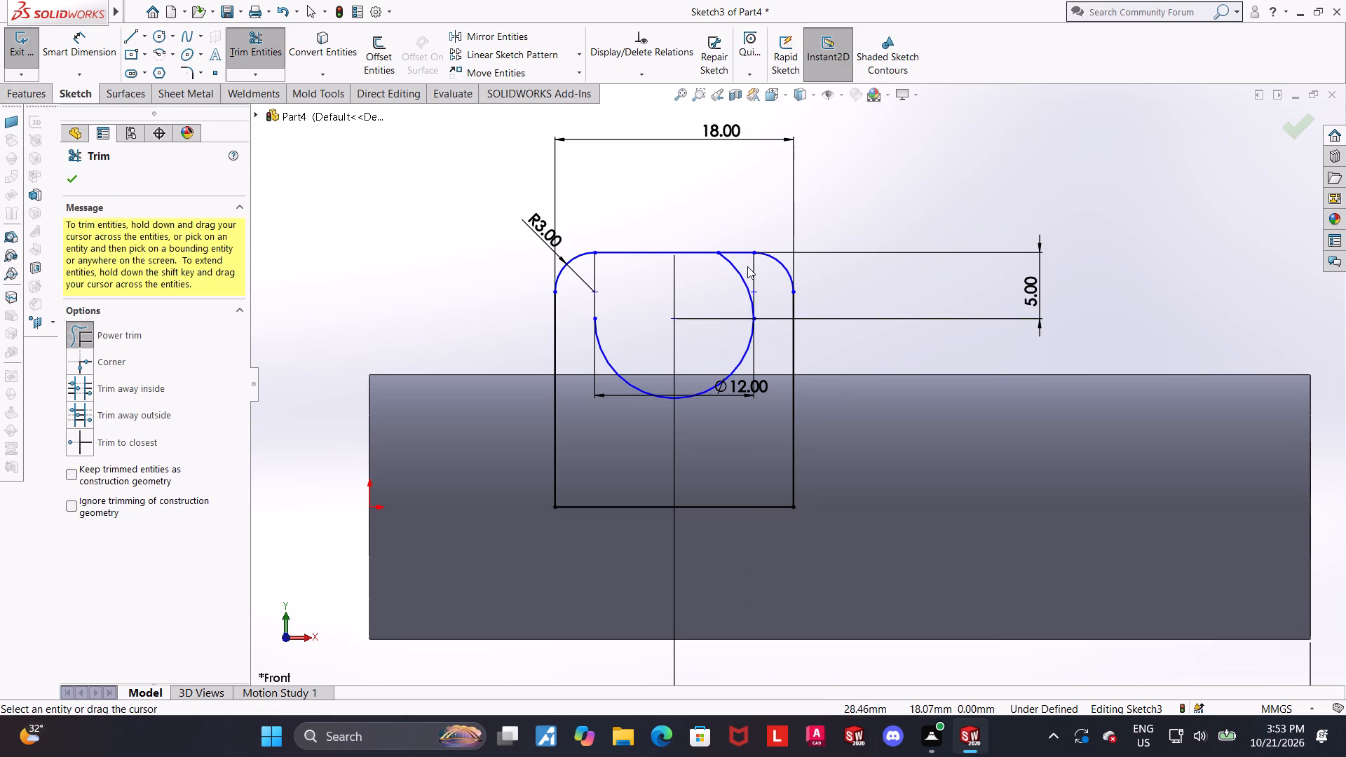
drag(740, 261, 716, 272)
drag(639, 294, 639, 191)
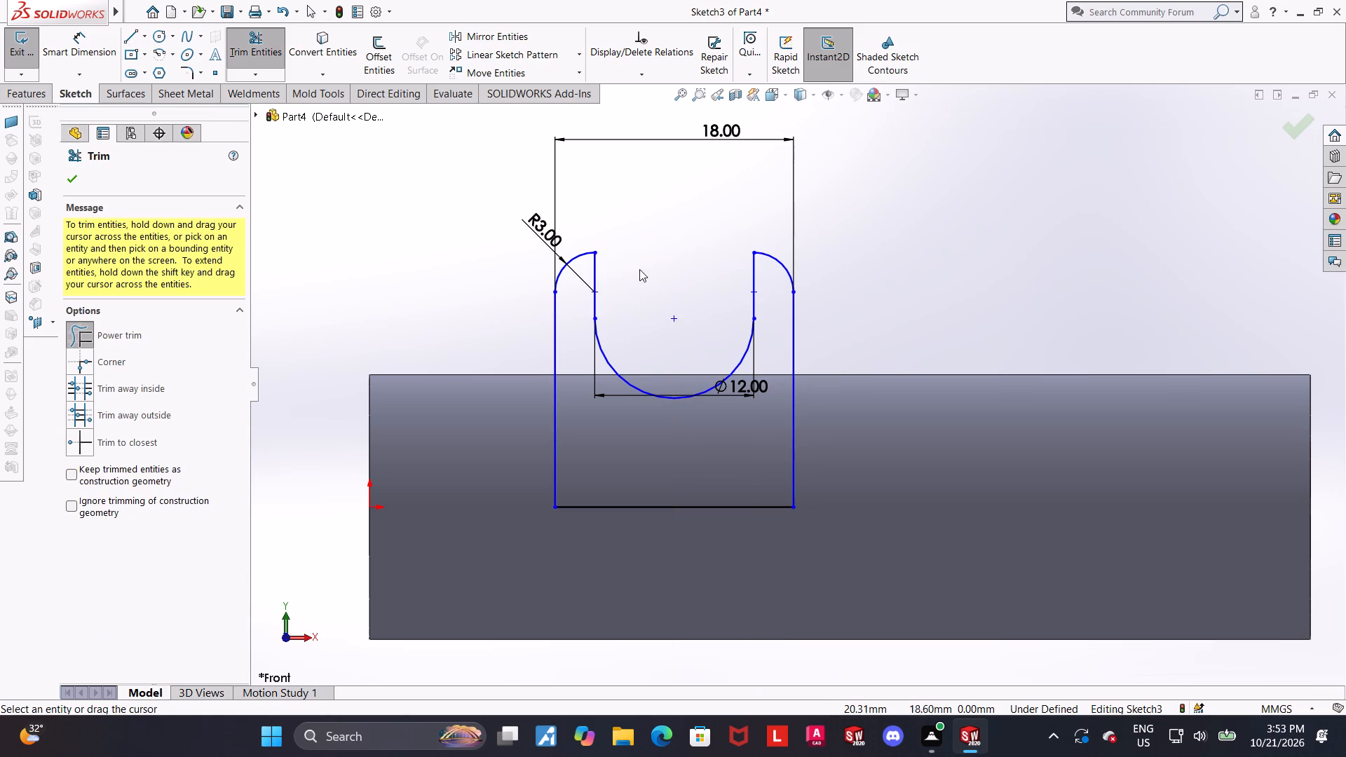
key(Escape)
key(Escape)
Dimension the vertical distance from the notch arc's centre to the top end of the notch's right line as 5 mm.
scroll(841, 289, up, 1)
scroll(841, 294, down, 1)
scroll(852, 315, up, 1)
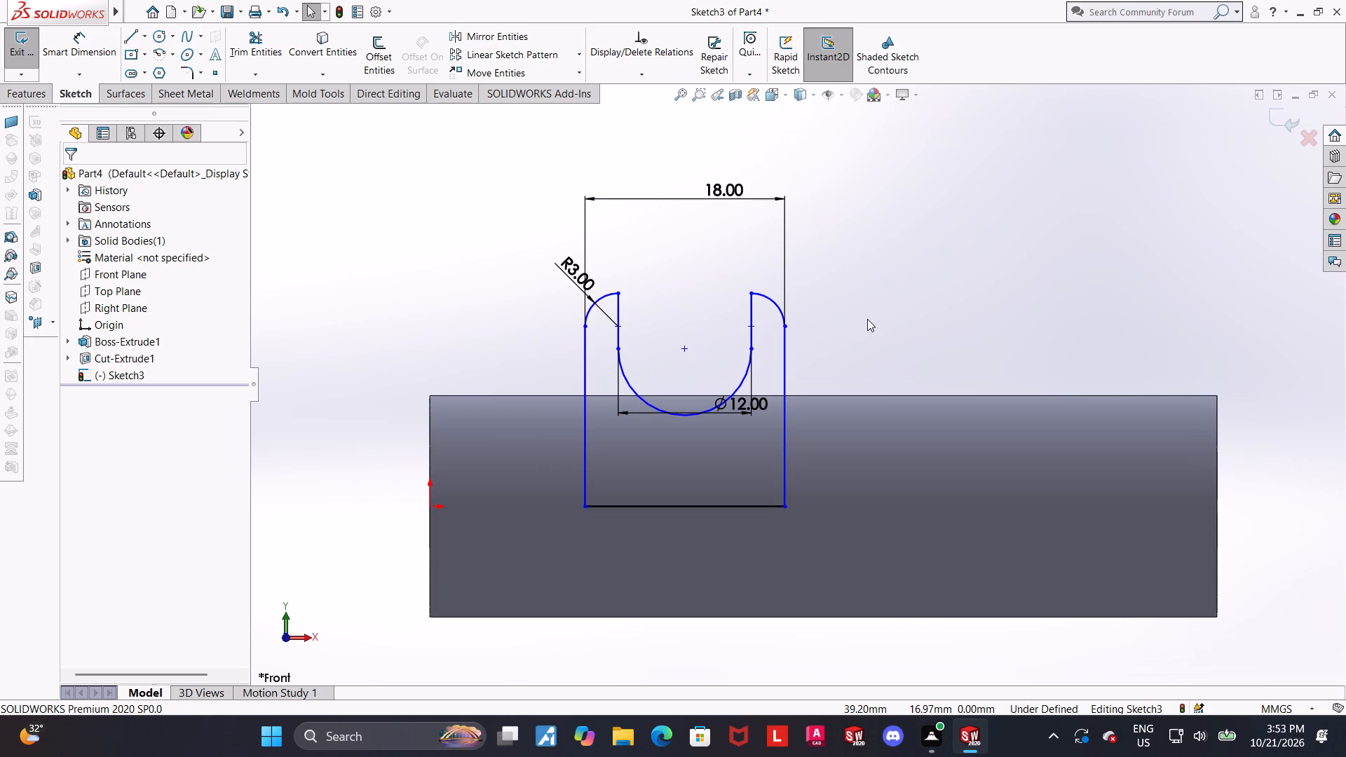
scroll(860, 348, up, 1)
scroll(871, 369, down, 1)
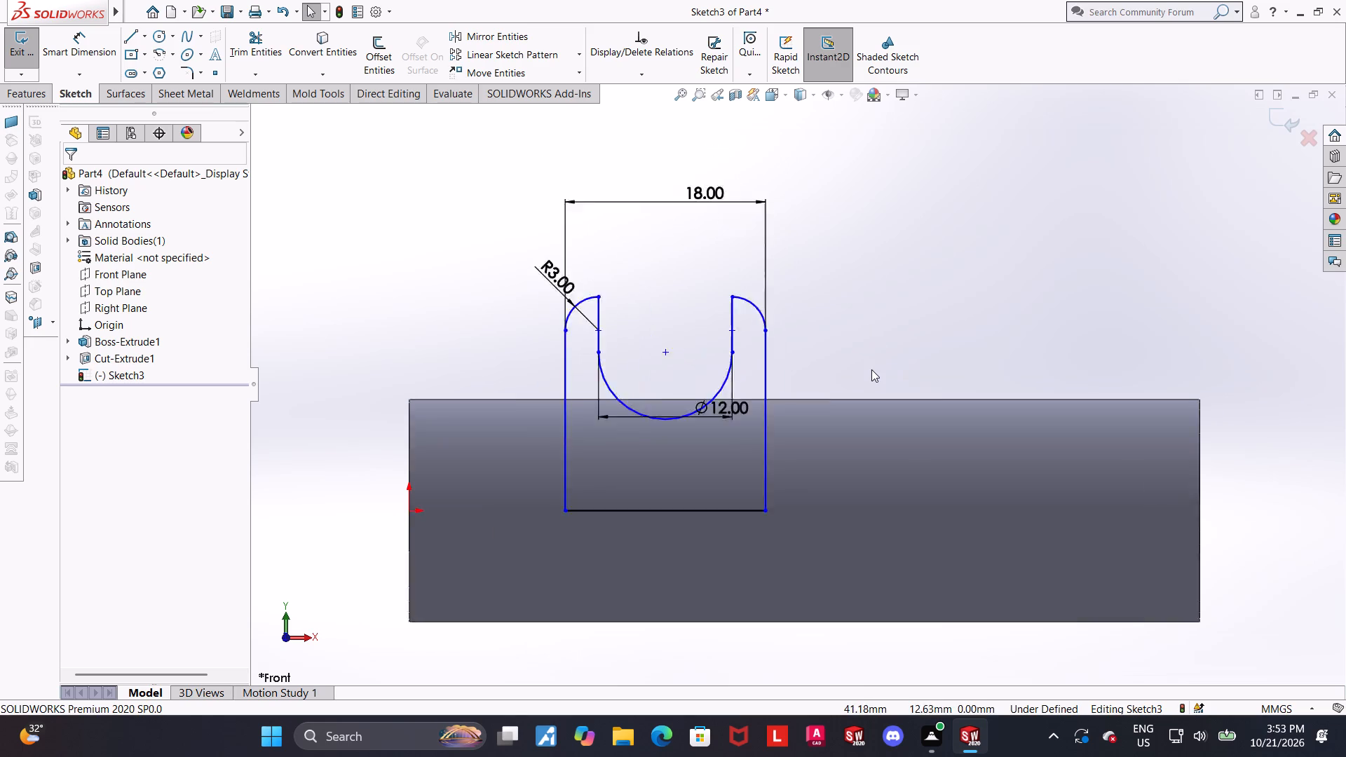
scroll(871, 369, down, 2)
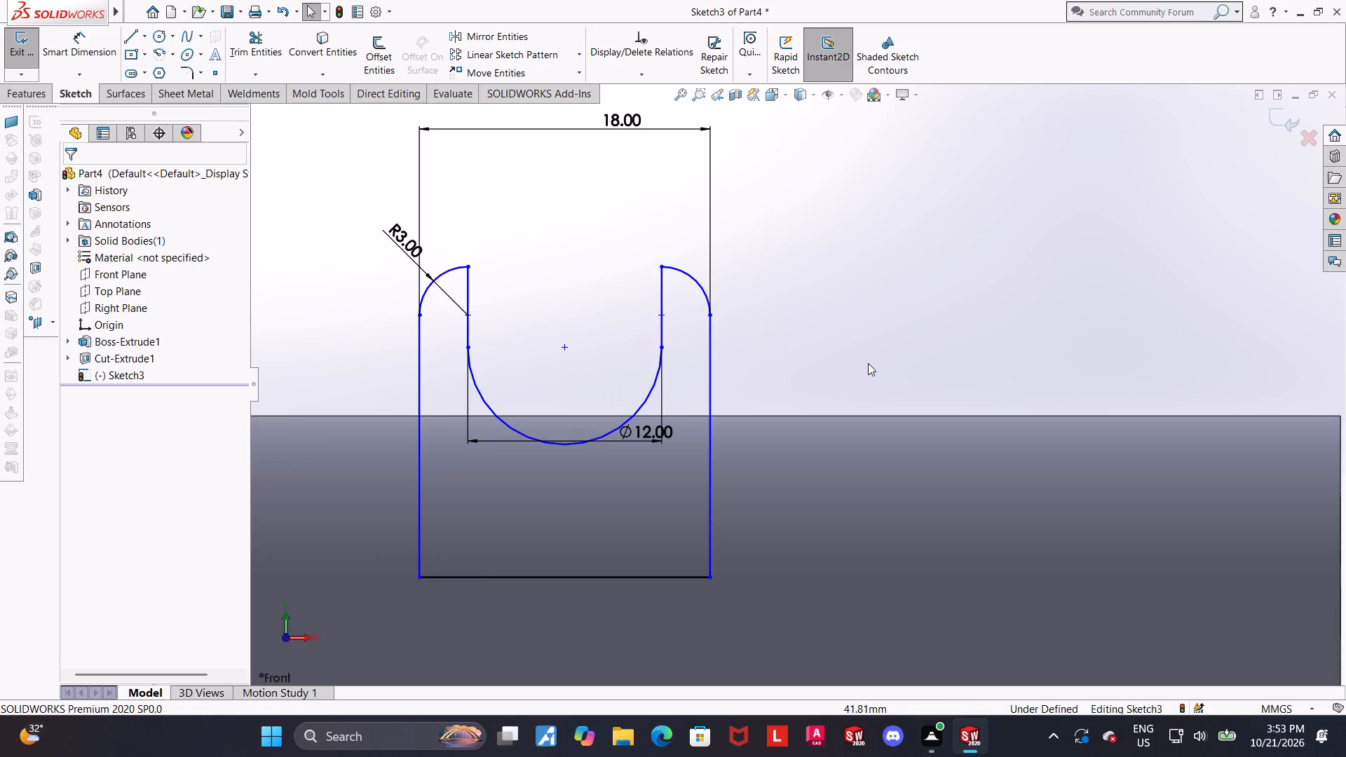
scroll(866, 362, up, 1)
key(Escape)
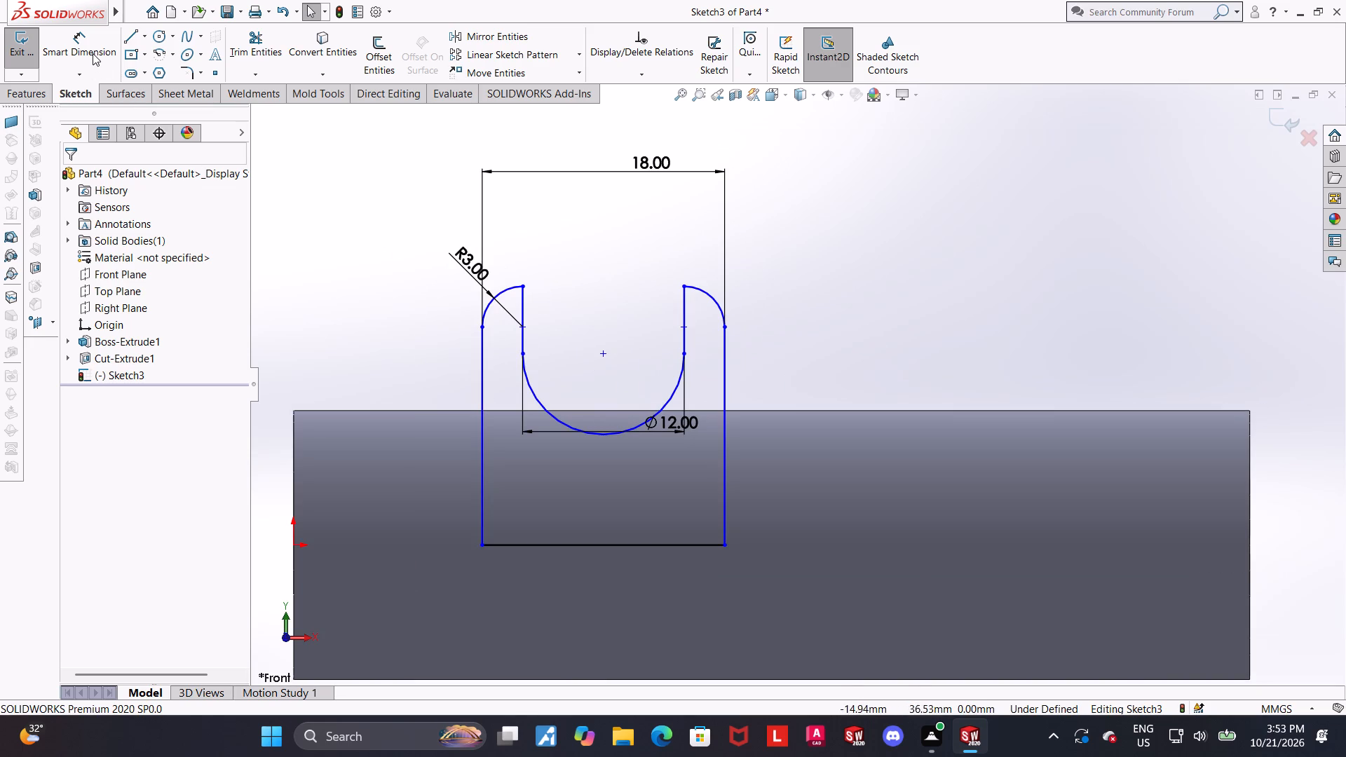
click(93, 53)
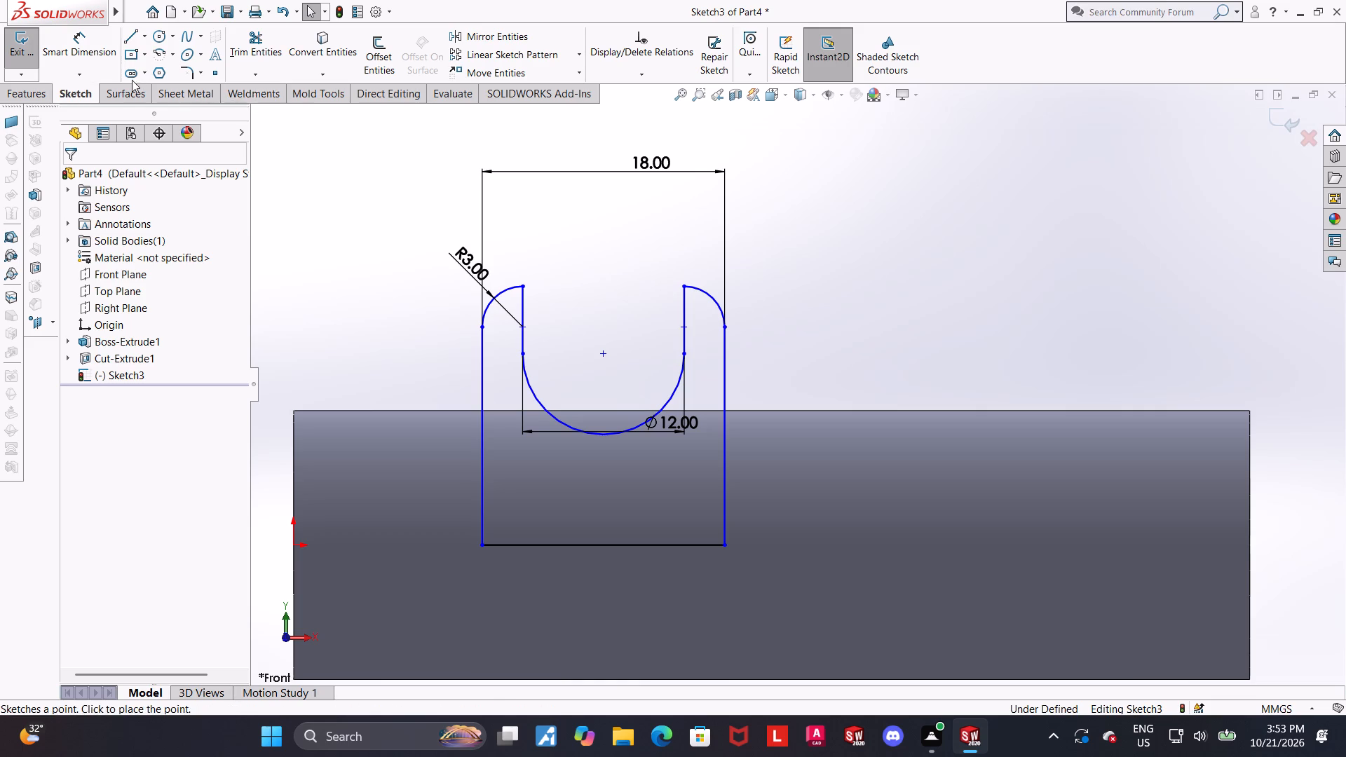
click(100, 38)
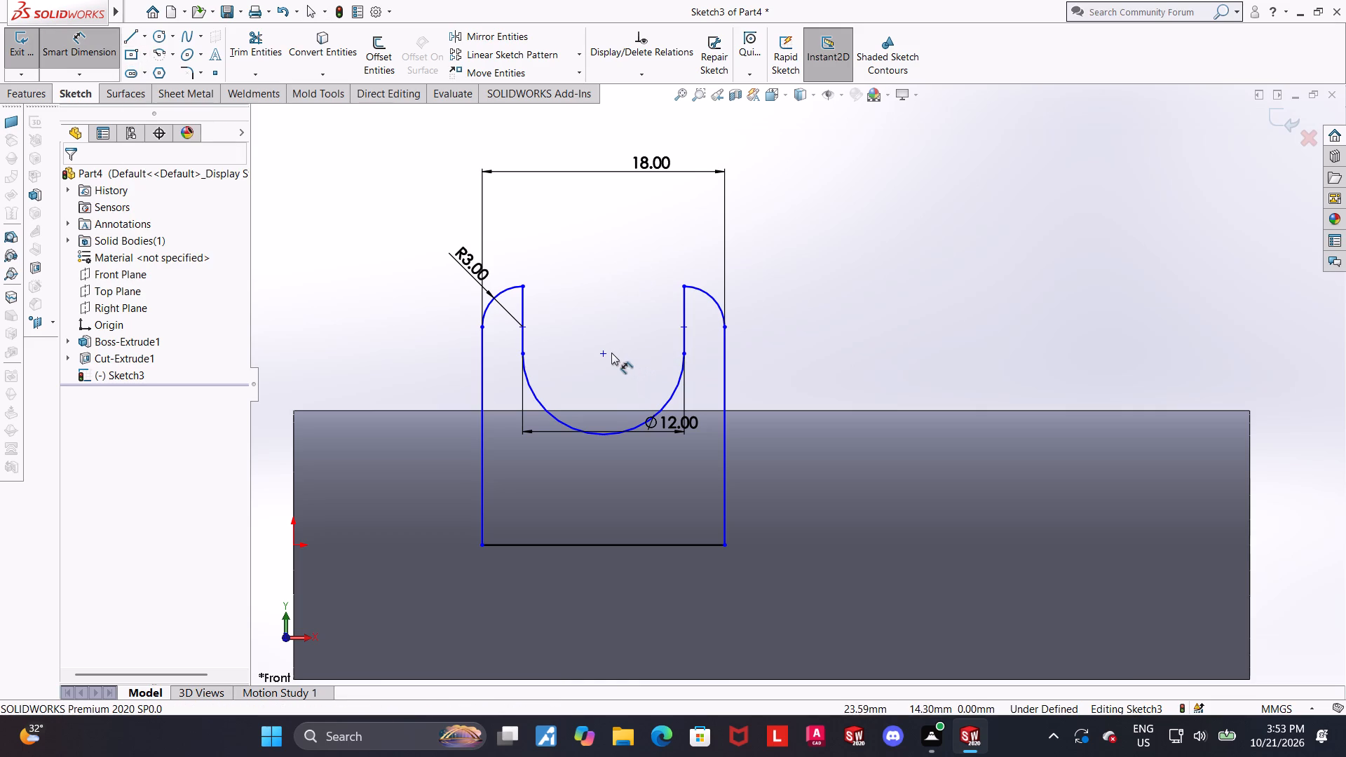
click(605, 352)
click(683, 290)
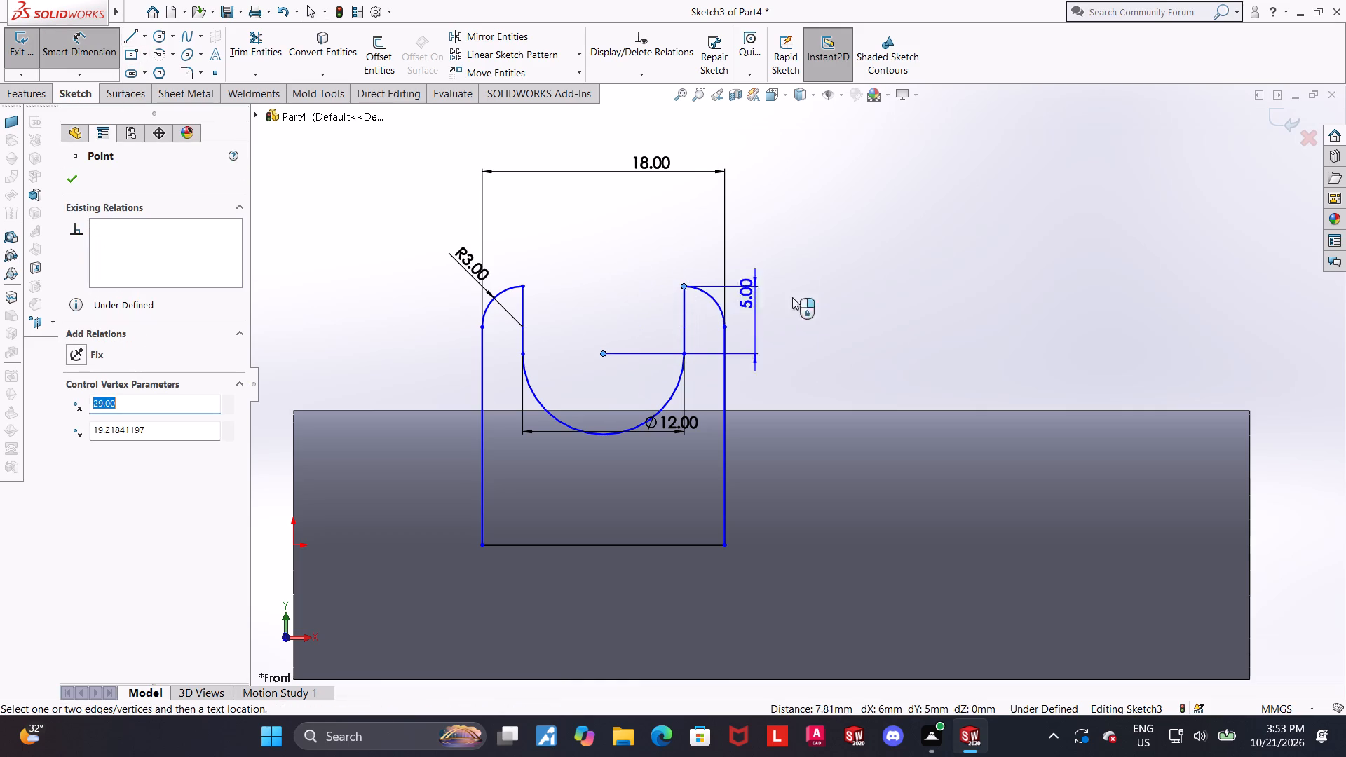
click(837, 301)
click(774, 278)
key(Escape)
Dimension the vertical distance from the profile's bottom line to the right endpoint of the notch arc as 11 mm.
scroll(780, 389, up, 1)
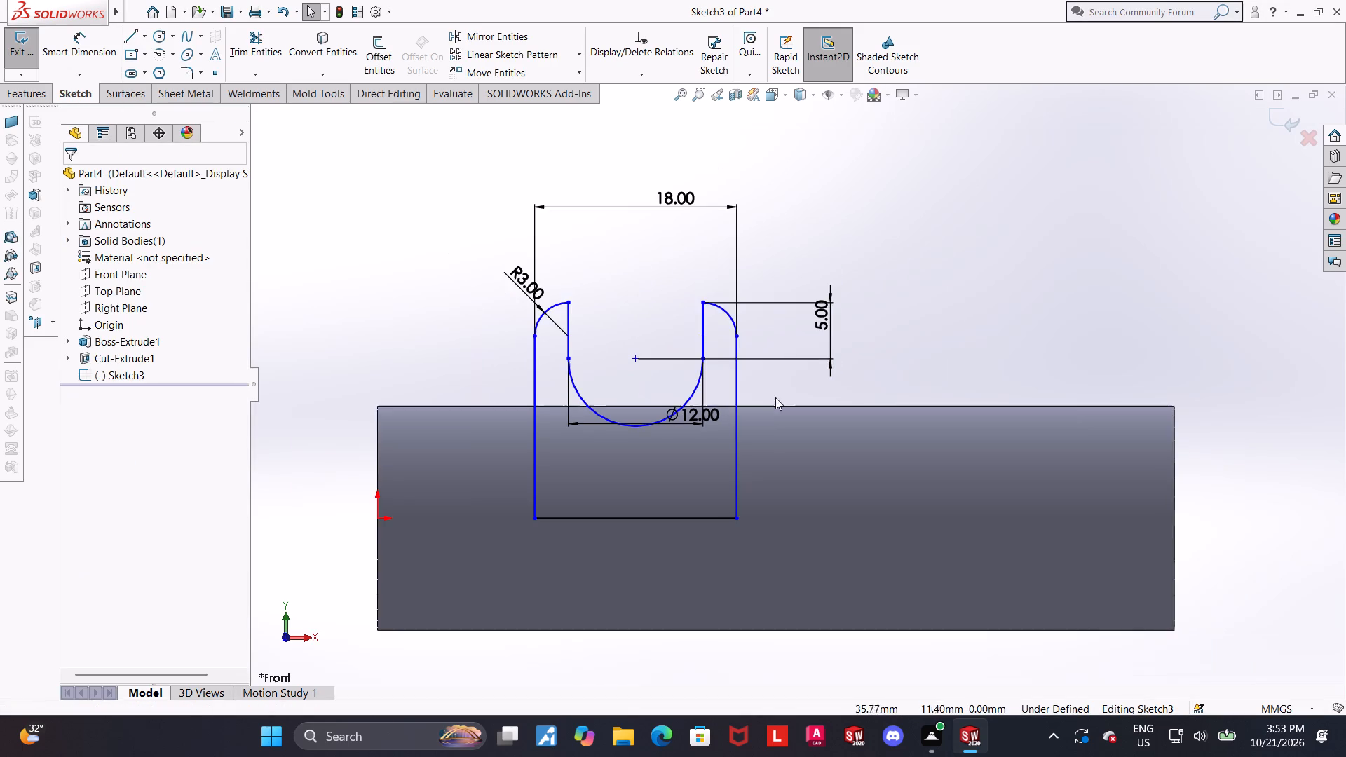
scroll(661, 472, down, 1)
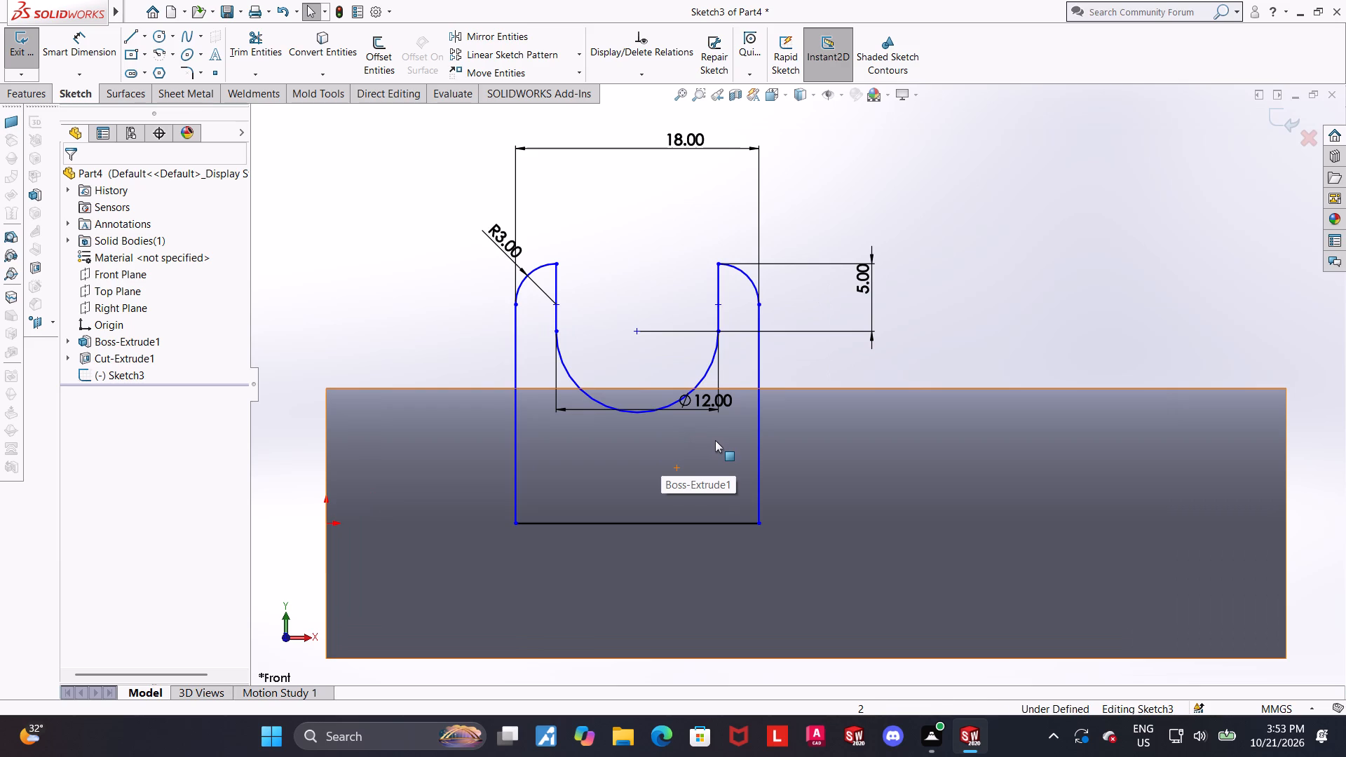
scroll(717, 435, up, 1)
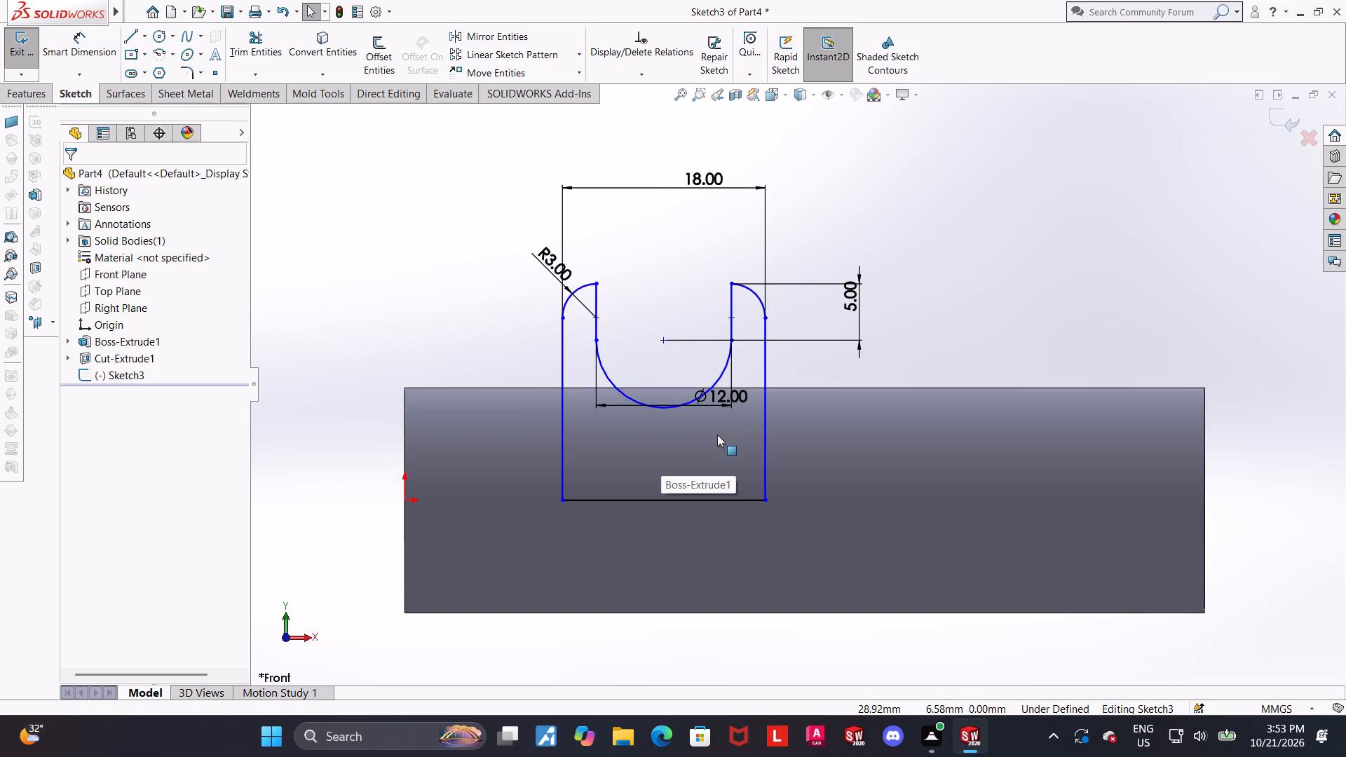
scroll(717, 435, down, 1)
click(76, 39)
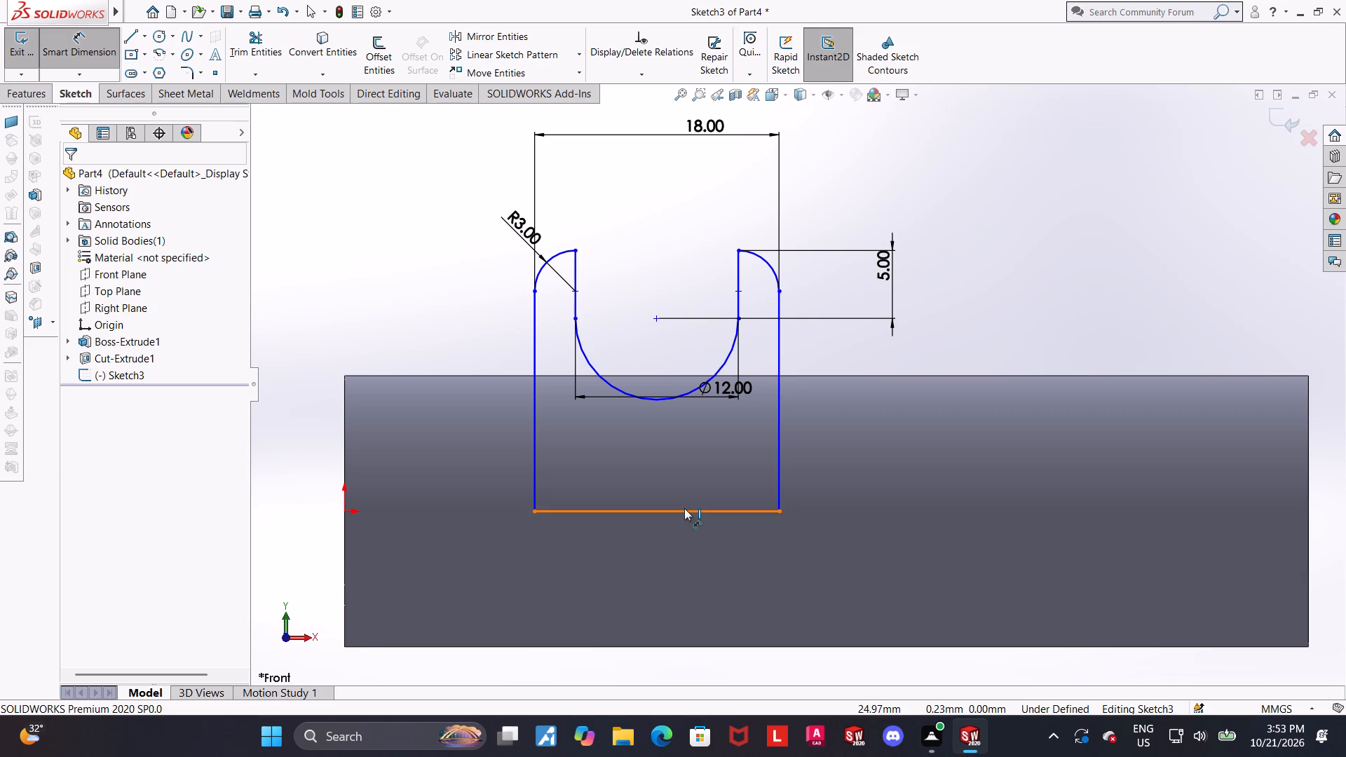
click(684, 508)
click(737, 320)
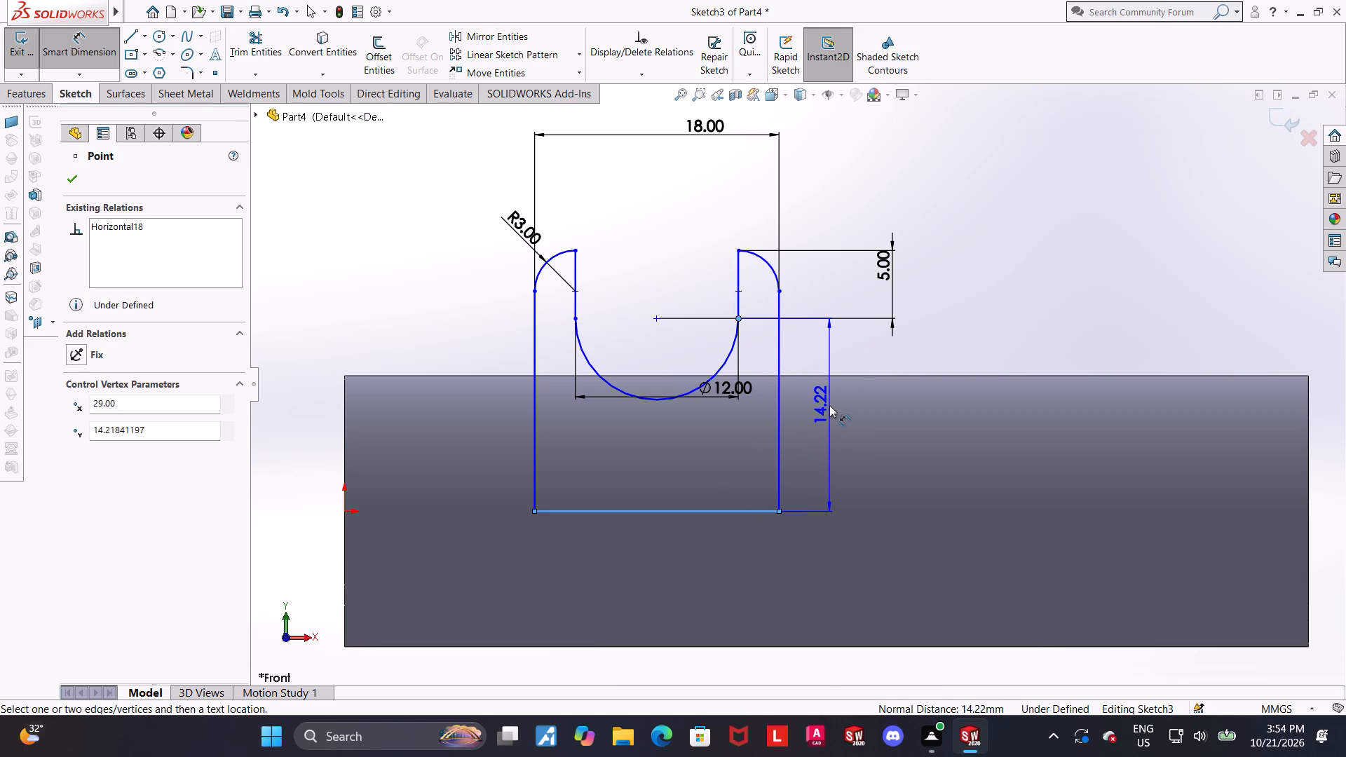
click(829, 405)
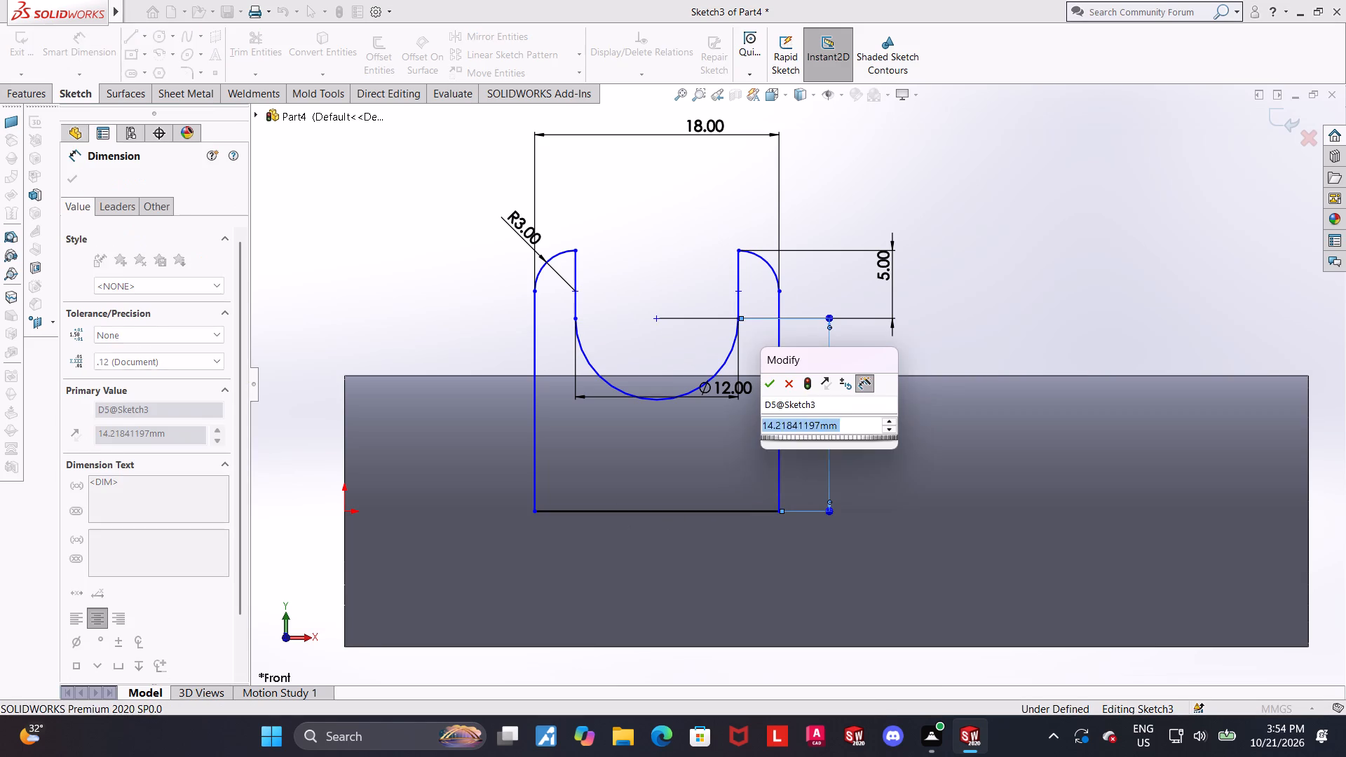
key(1)
key(1)
key(Return)
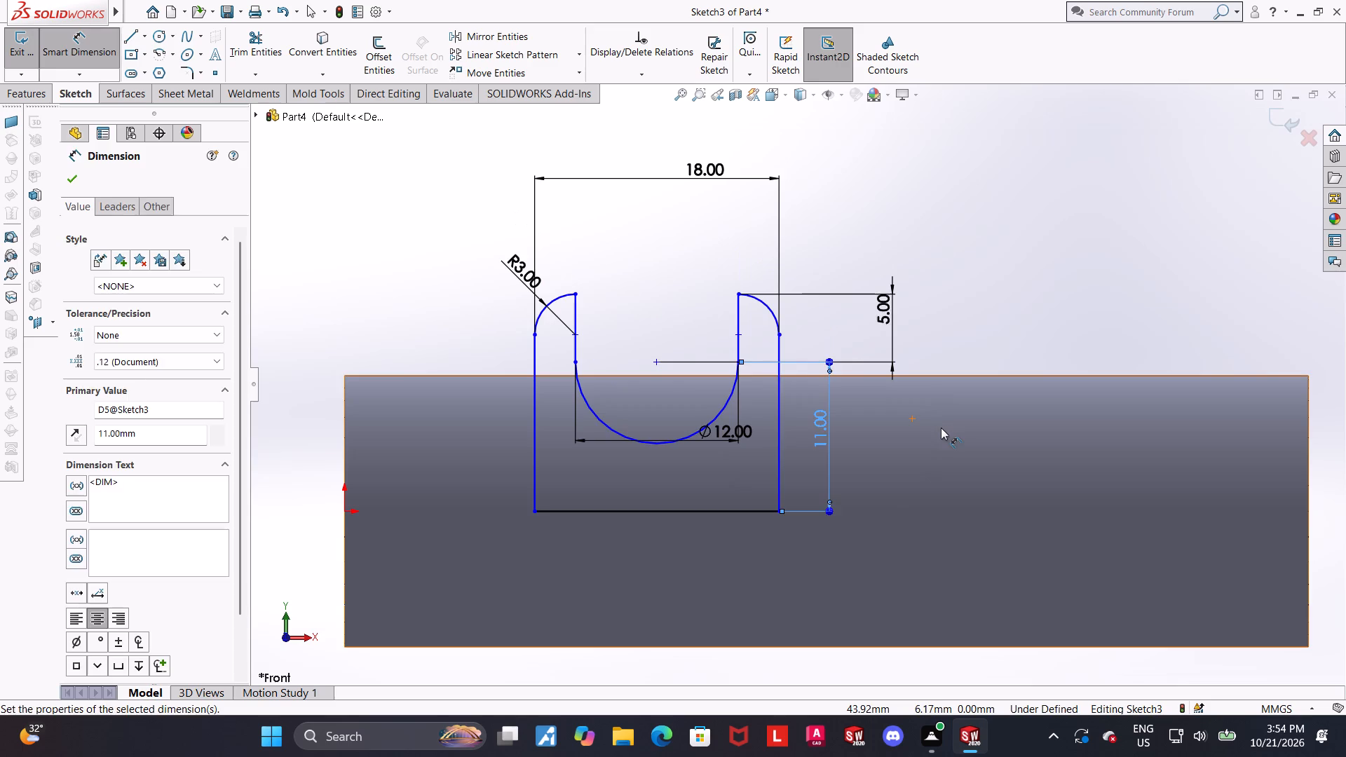
key(Escape)
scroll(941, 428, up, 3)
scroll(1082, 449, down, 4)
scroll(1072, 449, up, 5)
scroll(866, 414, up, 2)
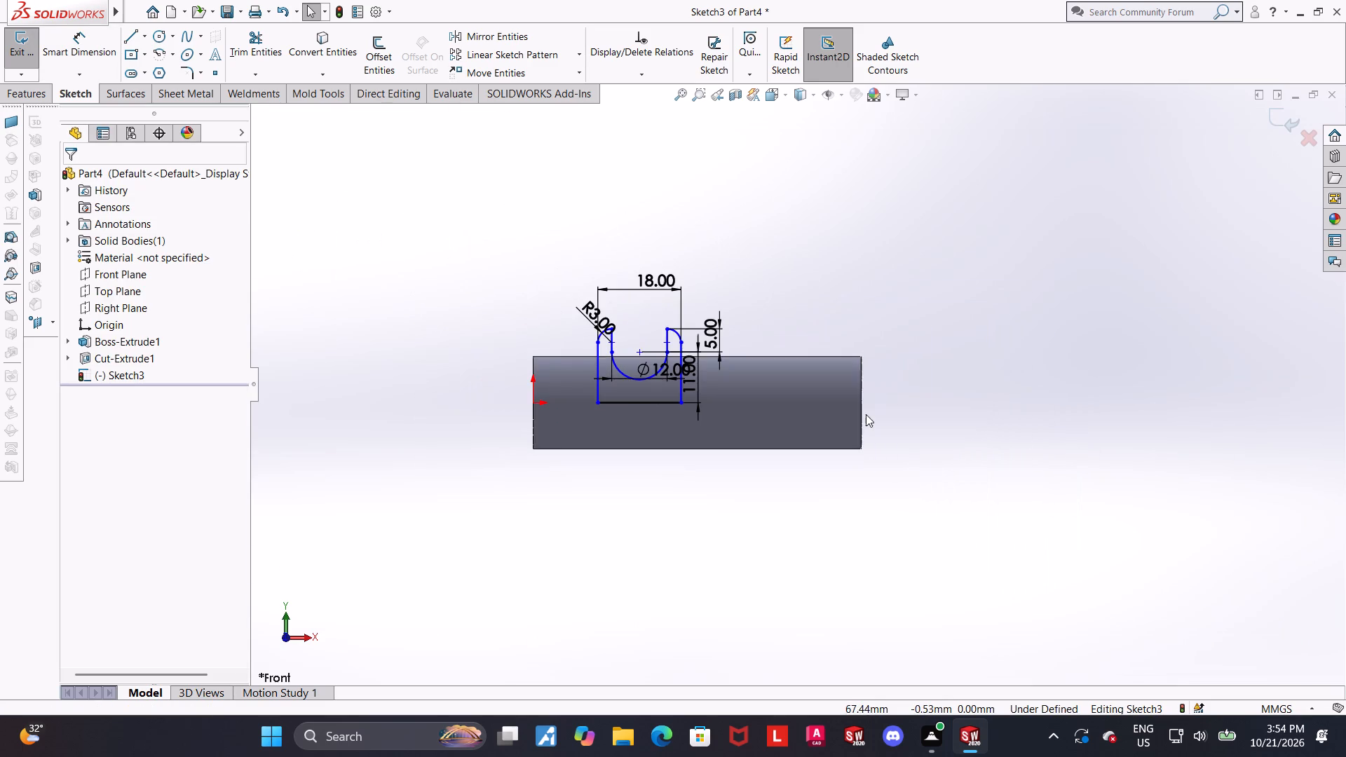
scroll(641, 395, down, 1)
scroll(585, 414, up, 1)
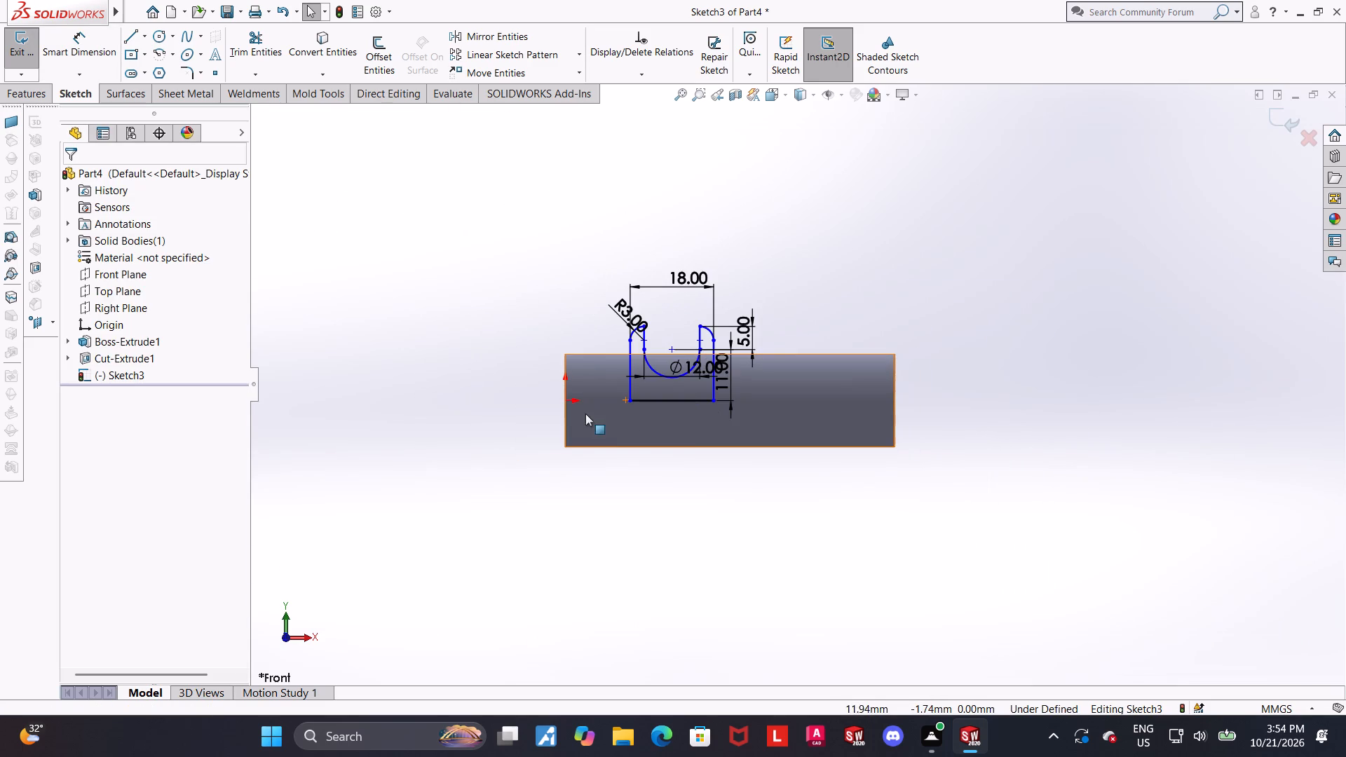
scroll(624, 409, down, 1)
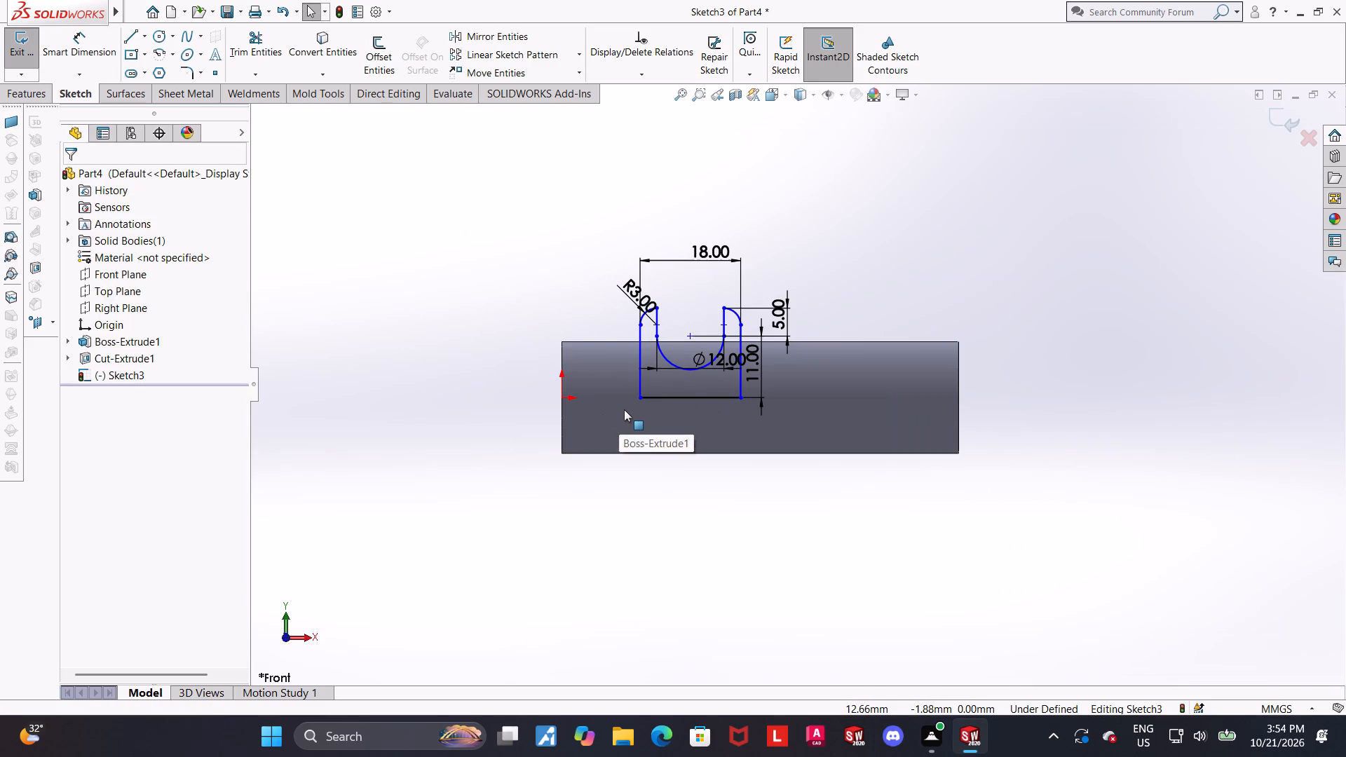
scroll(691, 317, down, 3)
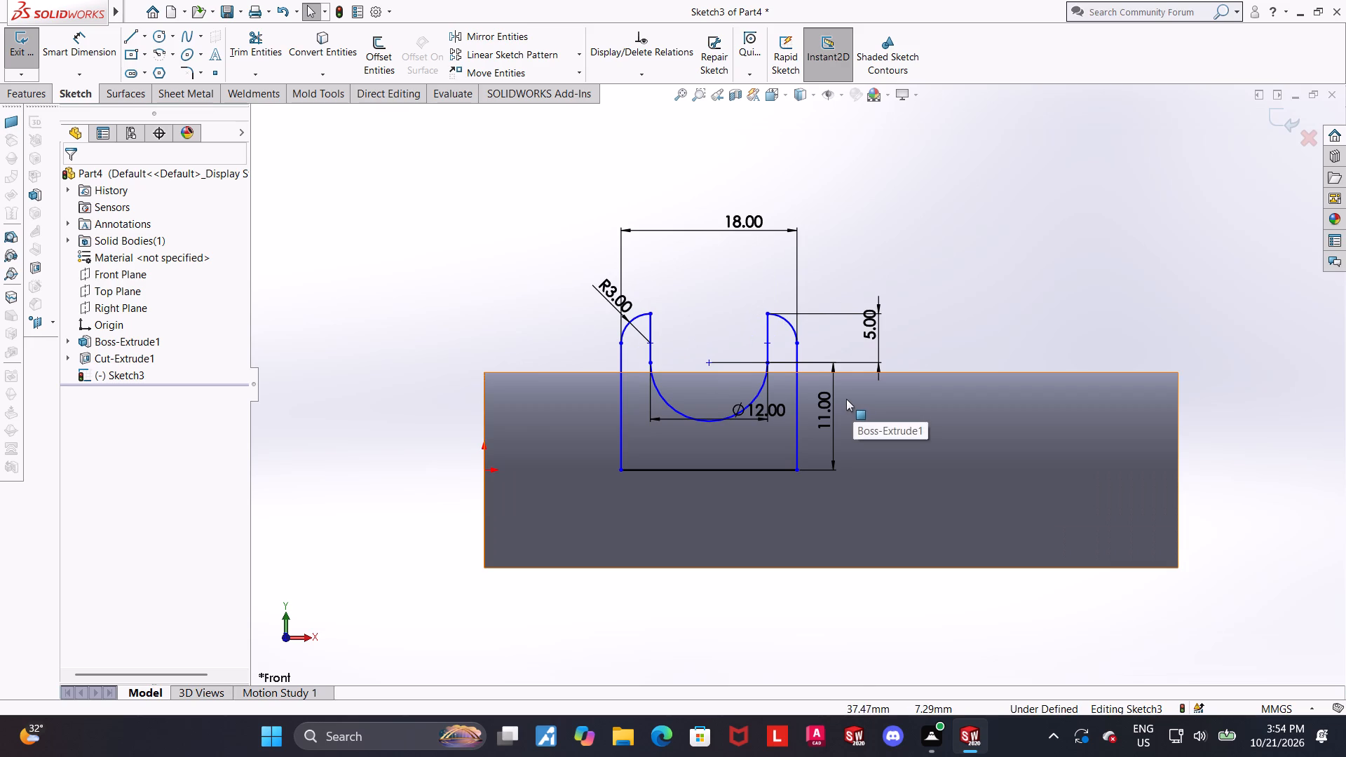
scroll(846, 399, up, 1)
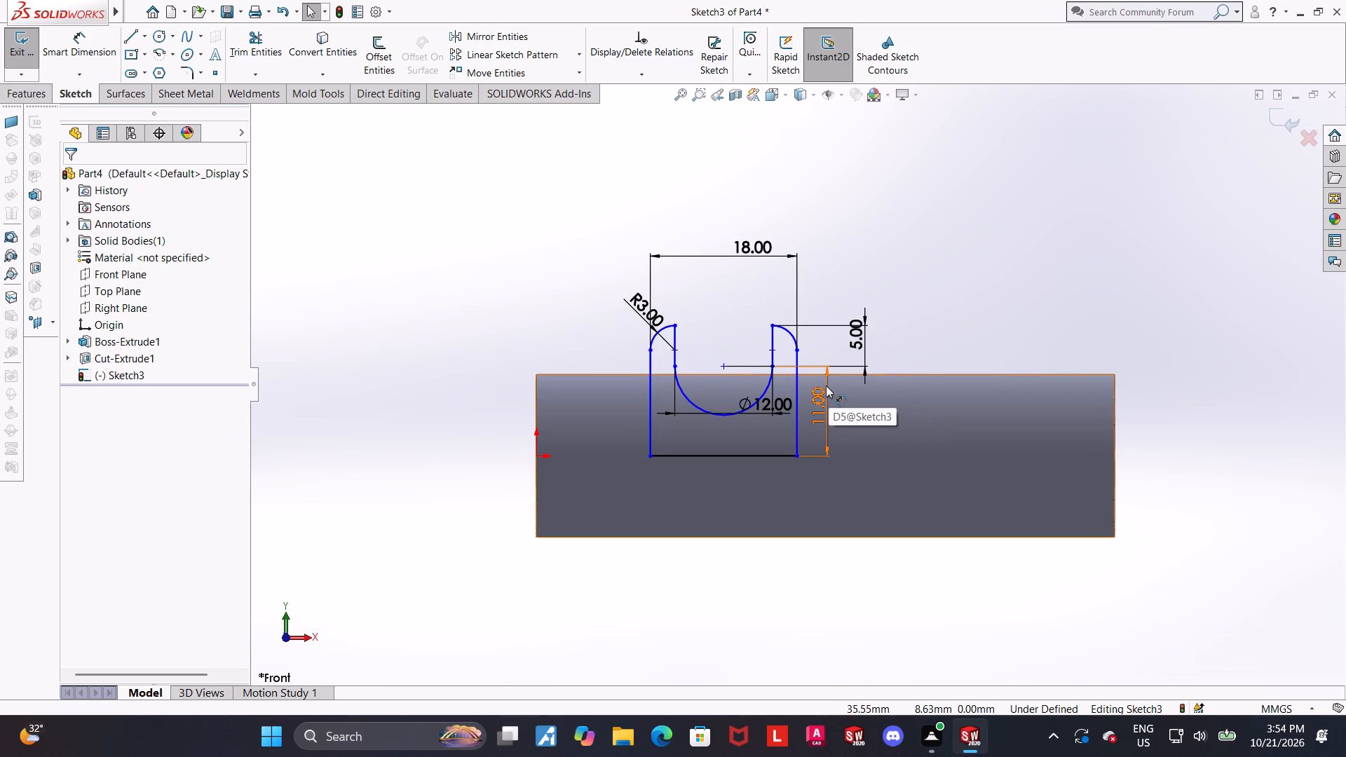
Exit the sketch and extrude the notched lug profile 20 mm using the Mid Plane end condition.
scroll(826, 386, up, 1)
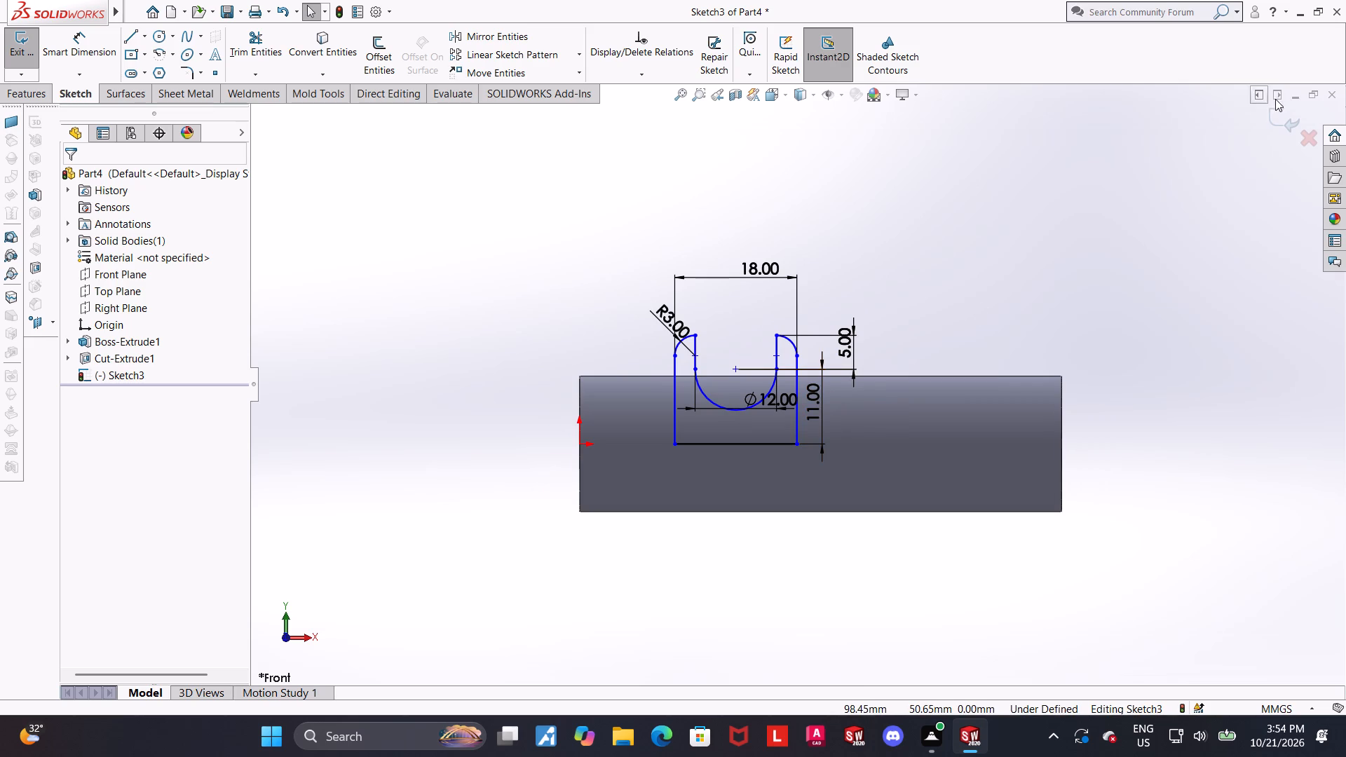
click(1274, 116)
middle_drag(1003, 252, 986, 264)
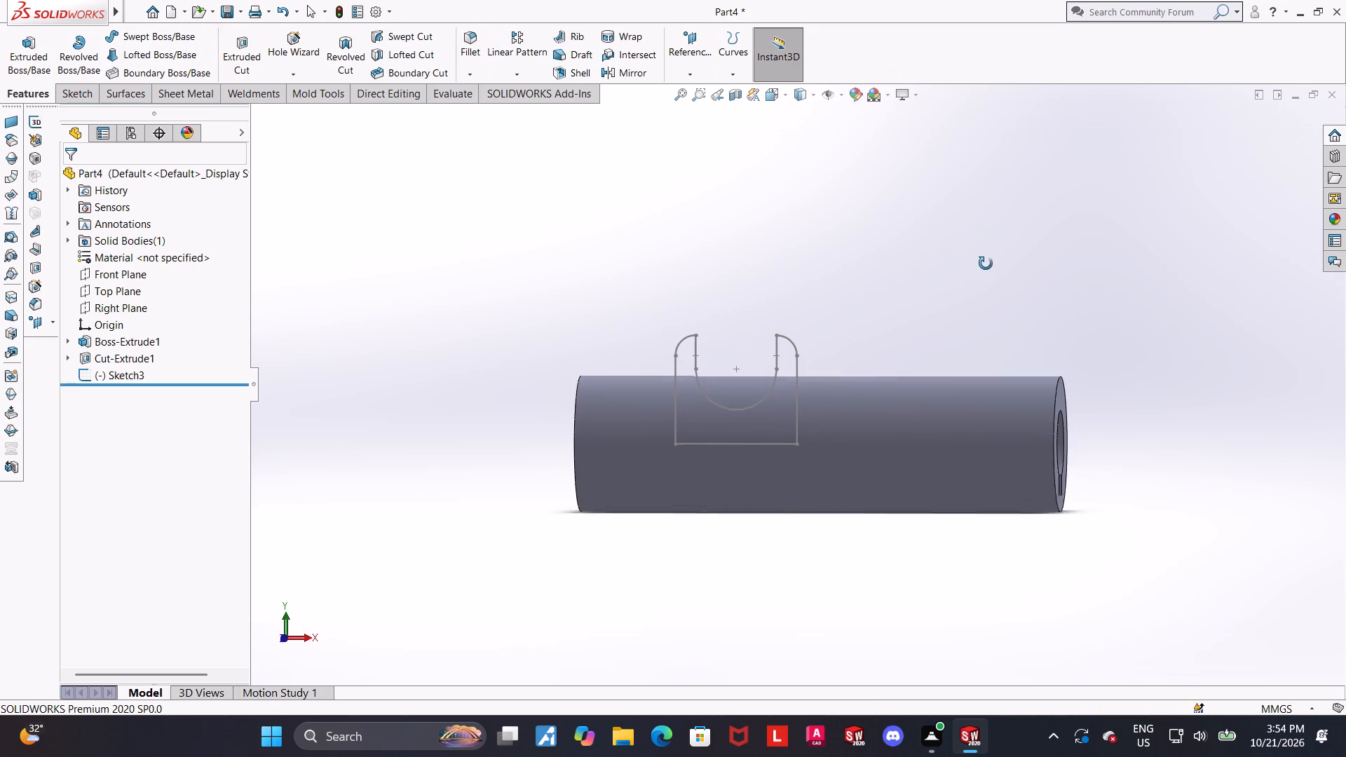
middle_drag(986, 264, 978, 271)
click(35, 43)
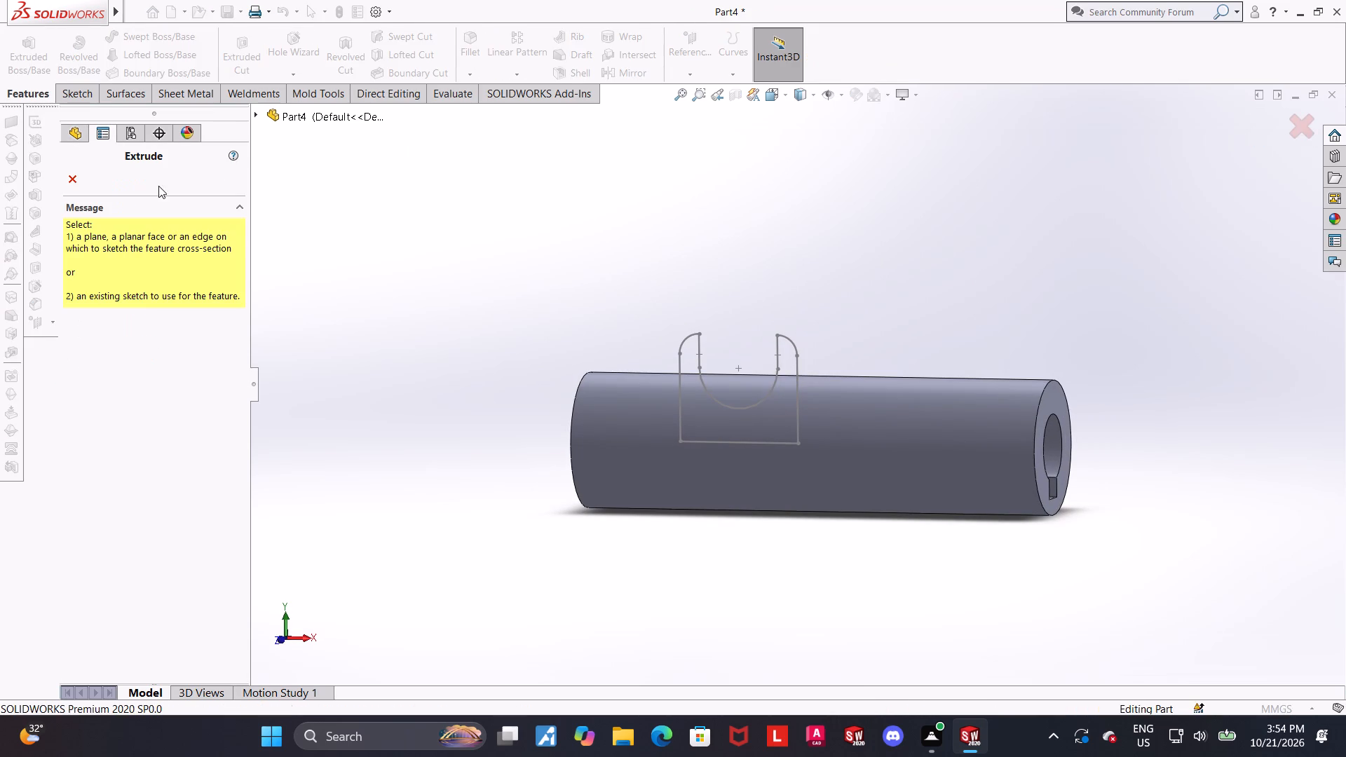
click(256, 114)
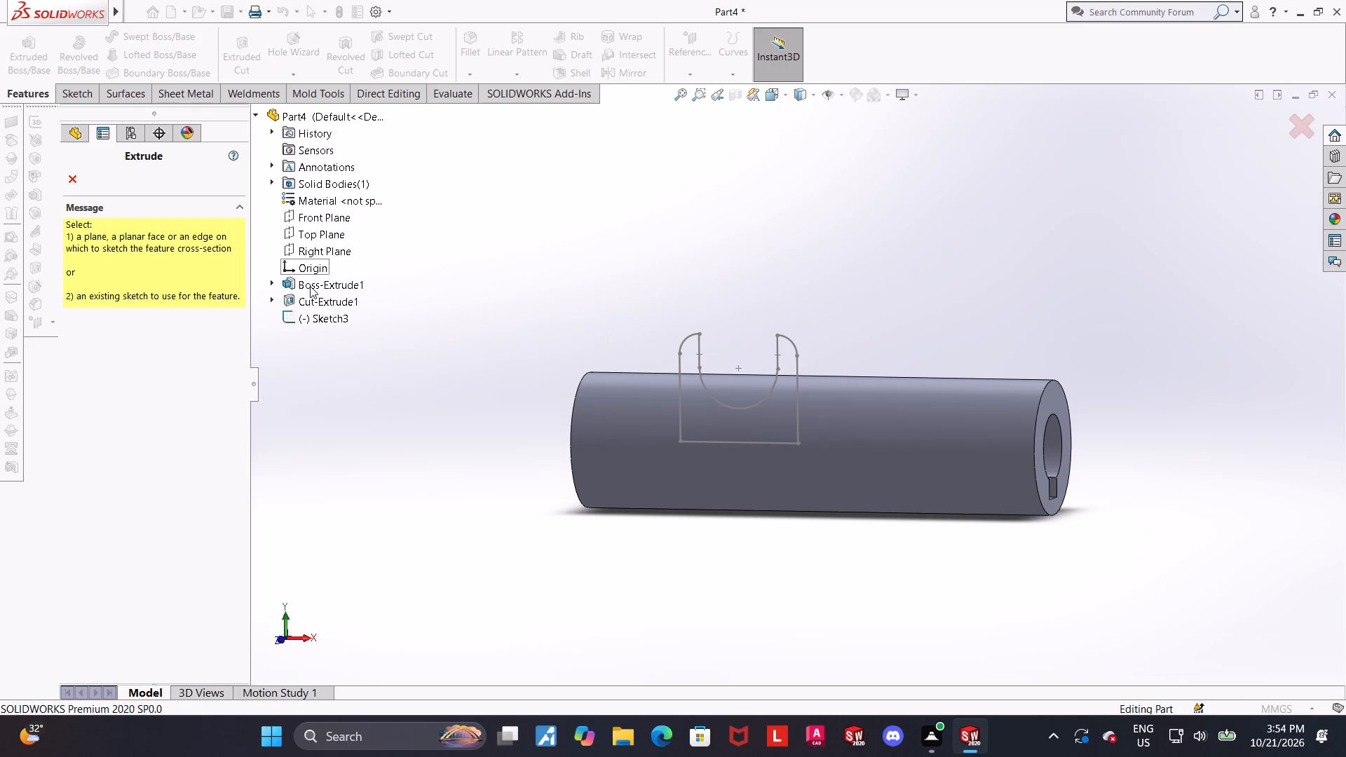
middle_drag(475, 332, 393, 334)
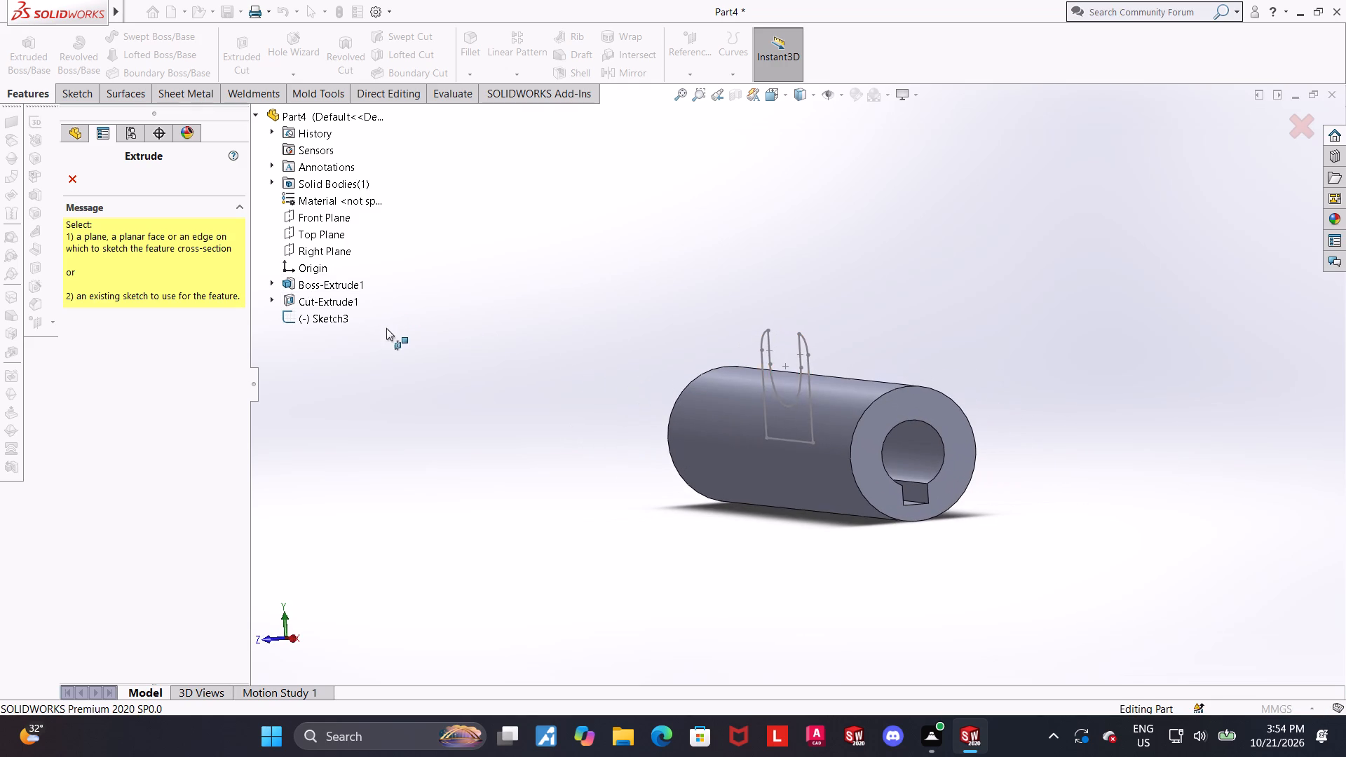
click(290, 320)
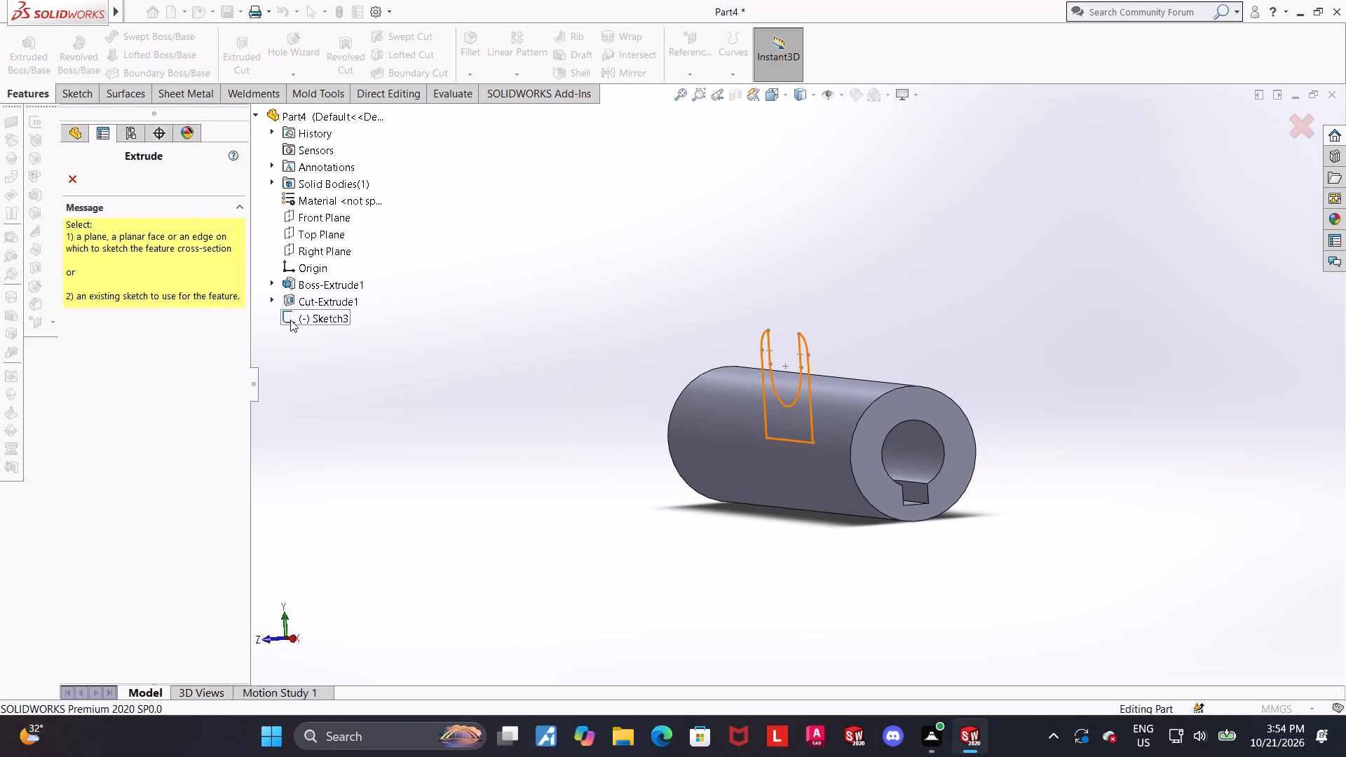
click(140, 277)
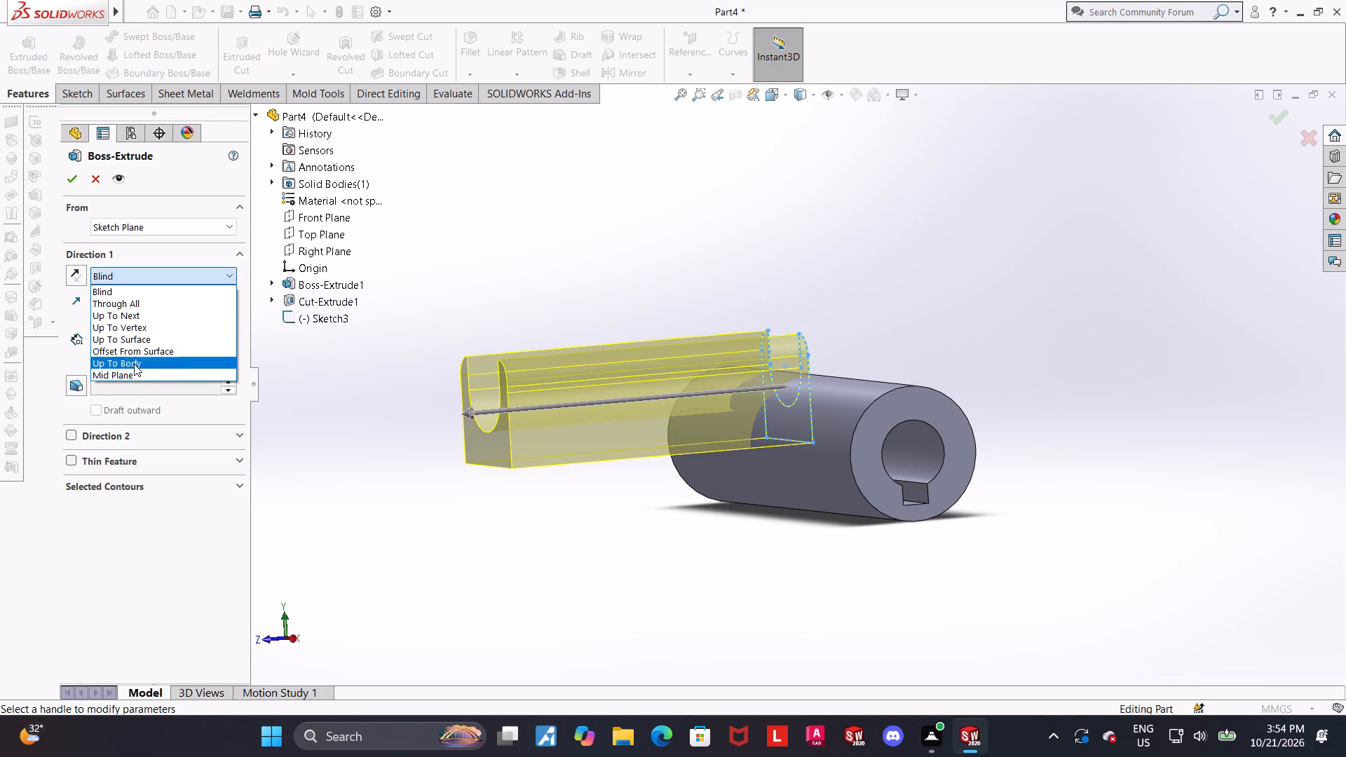
click(135, 374)
scroll(570, 470, up, 1)
middle_drag(570, 470, 584, 489)
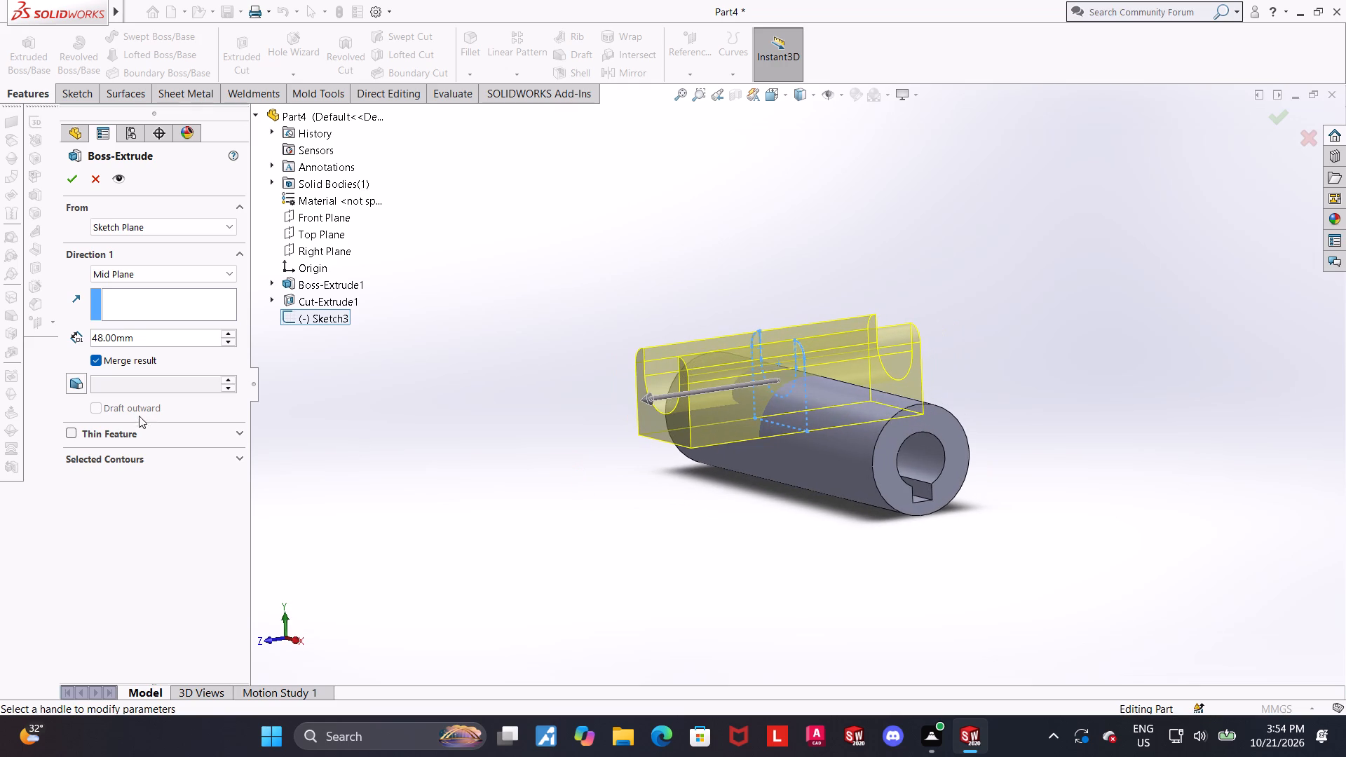
scroll(724, 479, up, 1)
scroll(863, 477, down, 1)
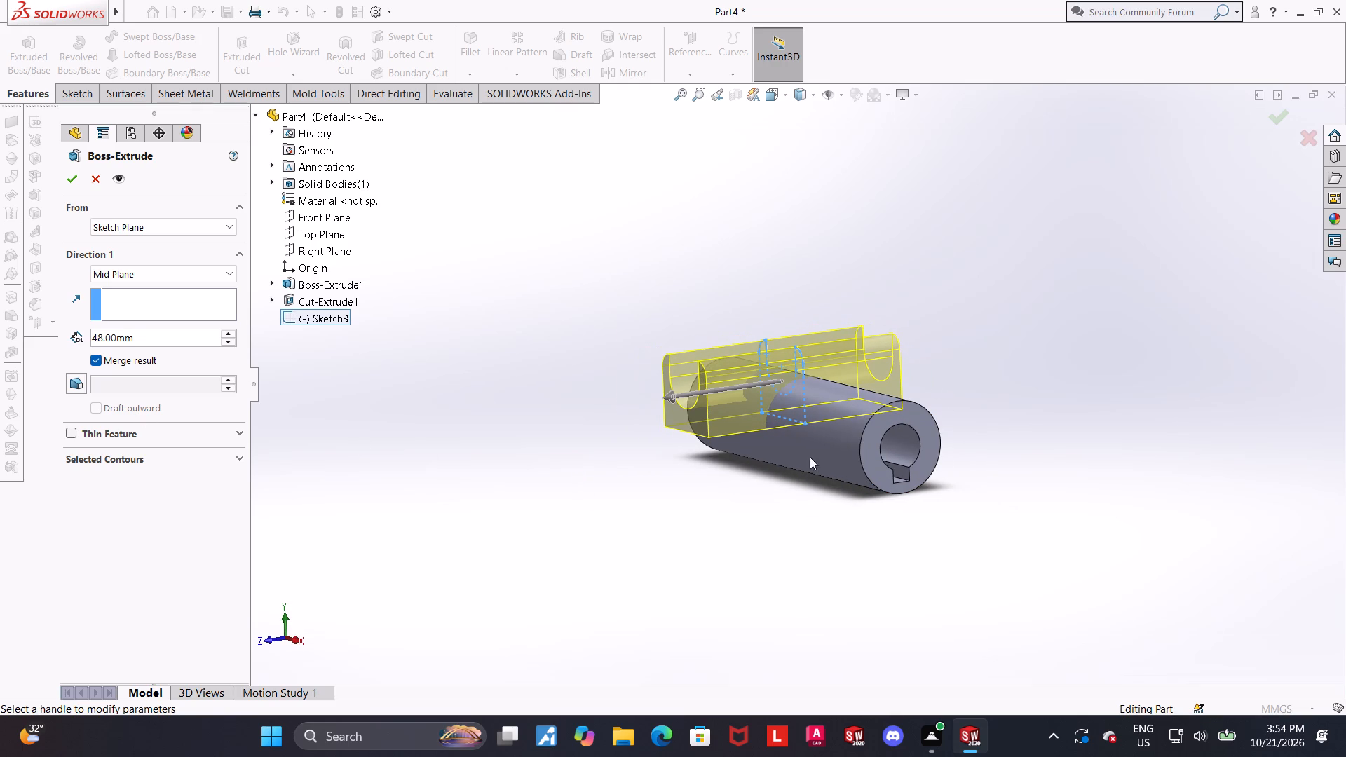
click(181, 332)
drag(185, 335, 0, 328)
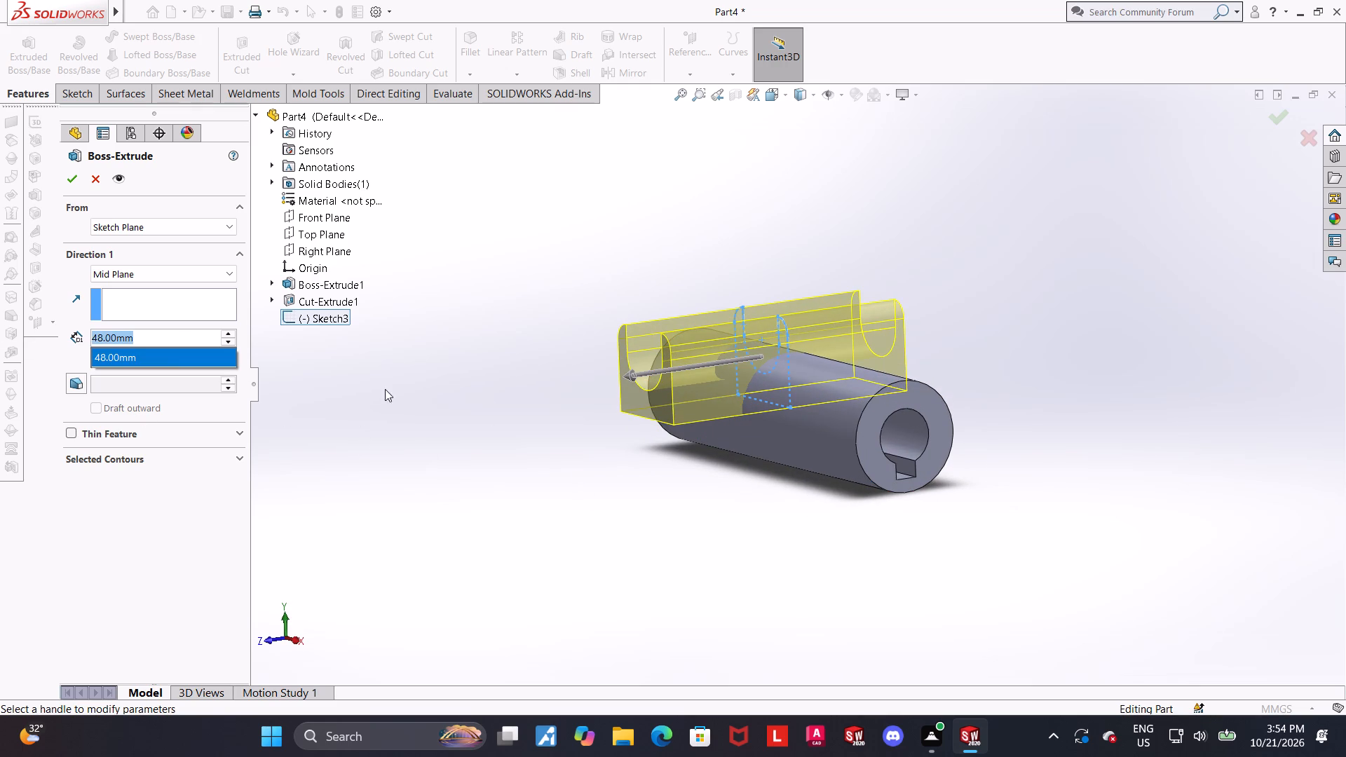
text(20)
key(Return)
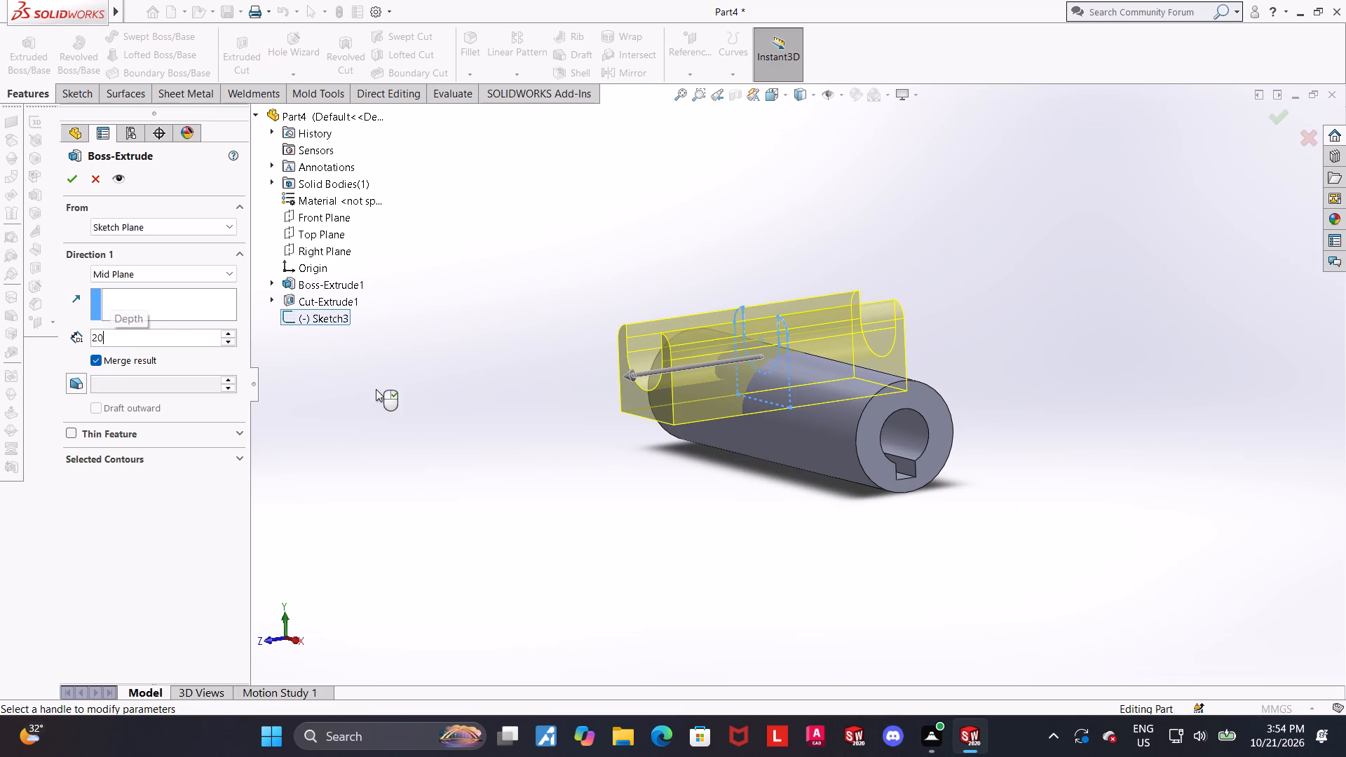
click(77, 182)
click(812, 567)
Start a new sketch on the front face of the notched lug, viewed normal to the face.
middle_drag(808, 552, 815, 550)
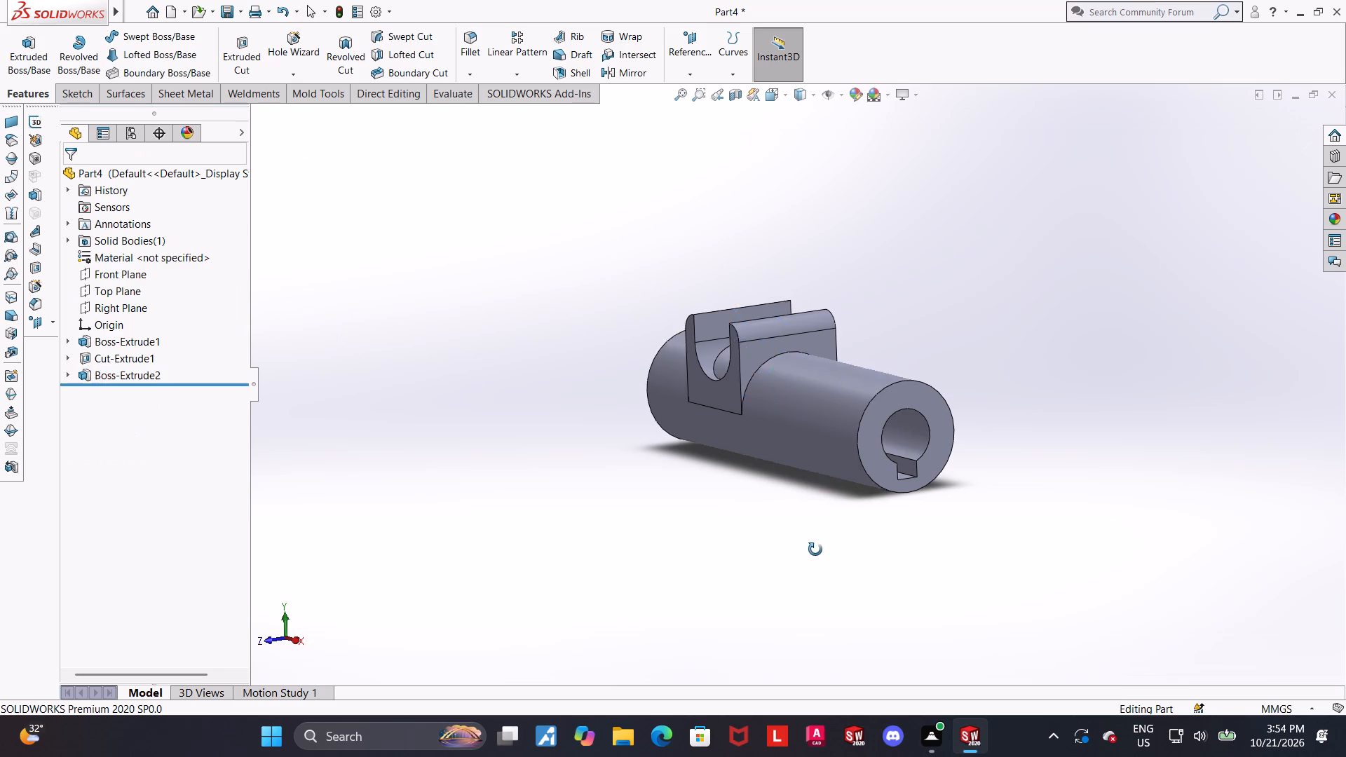
middle_drag(815, 550, 872, 570)
scroll(712, 358, down, 4)
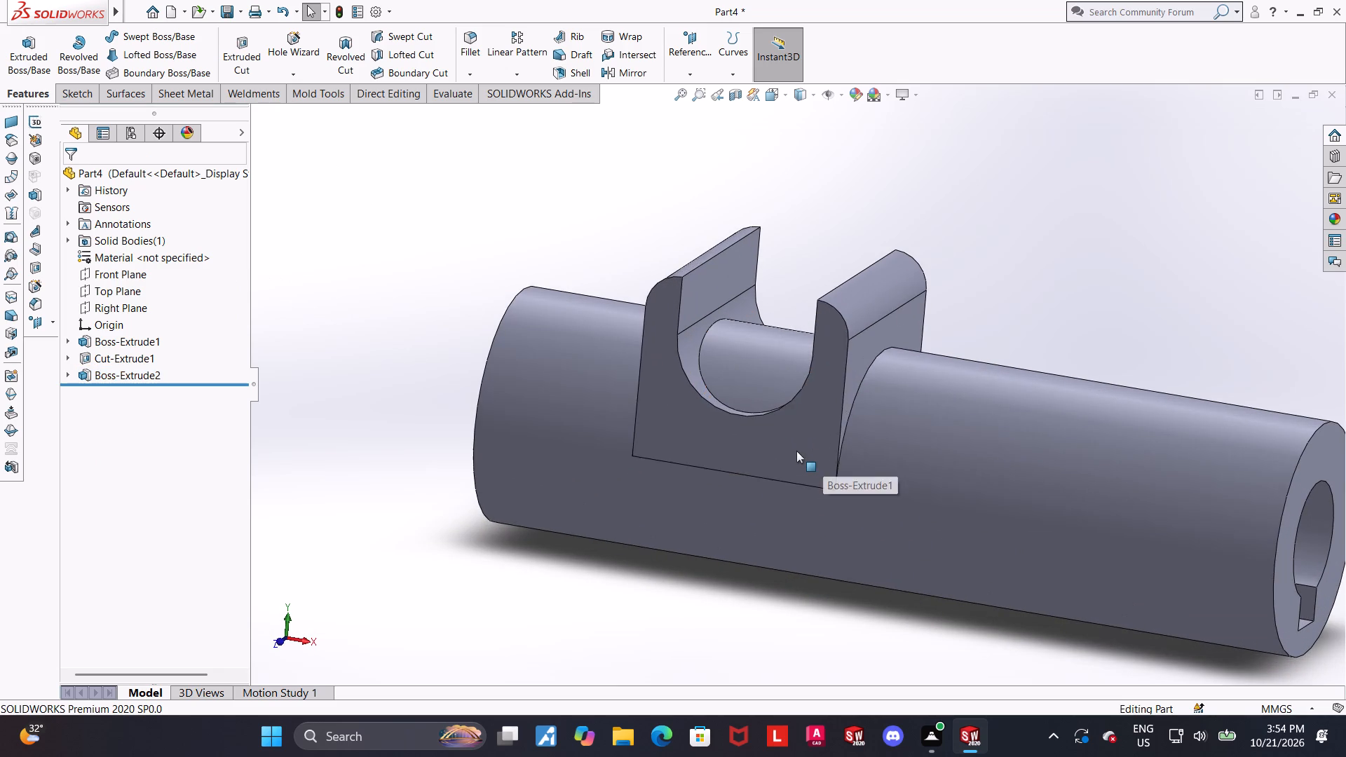
click(791, 445)
click(852, 397)
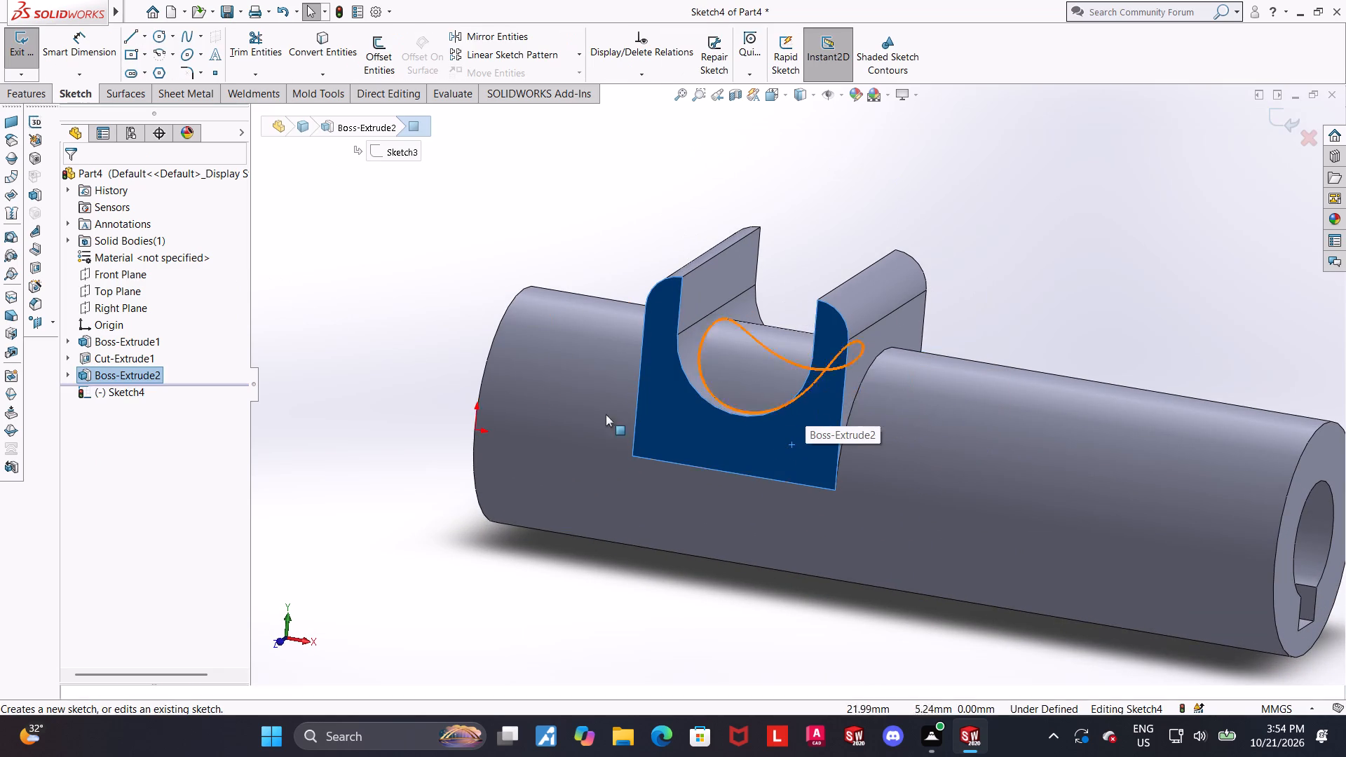
click(104, 395)
click(144, 376)
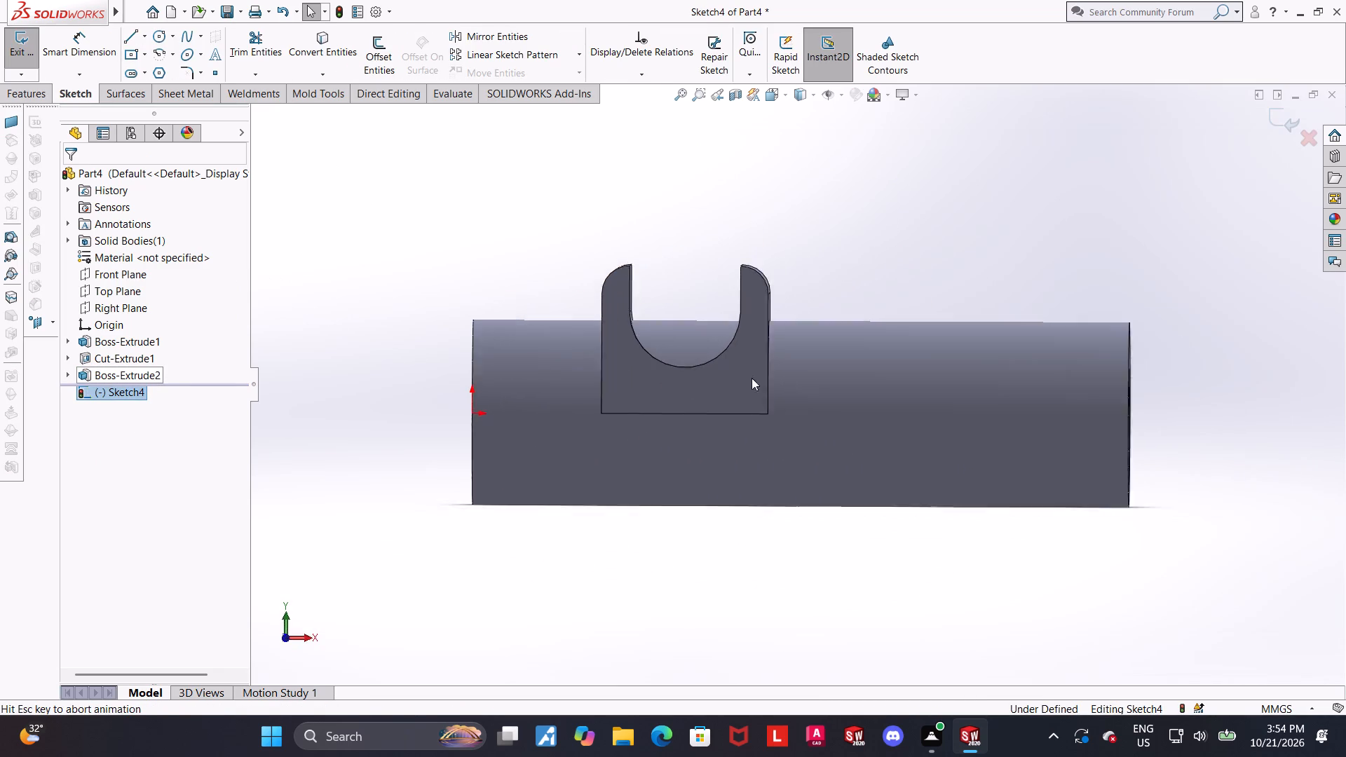
scroll(747, 247, down, 3)
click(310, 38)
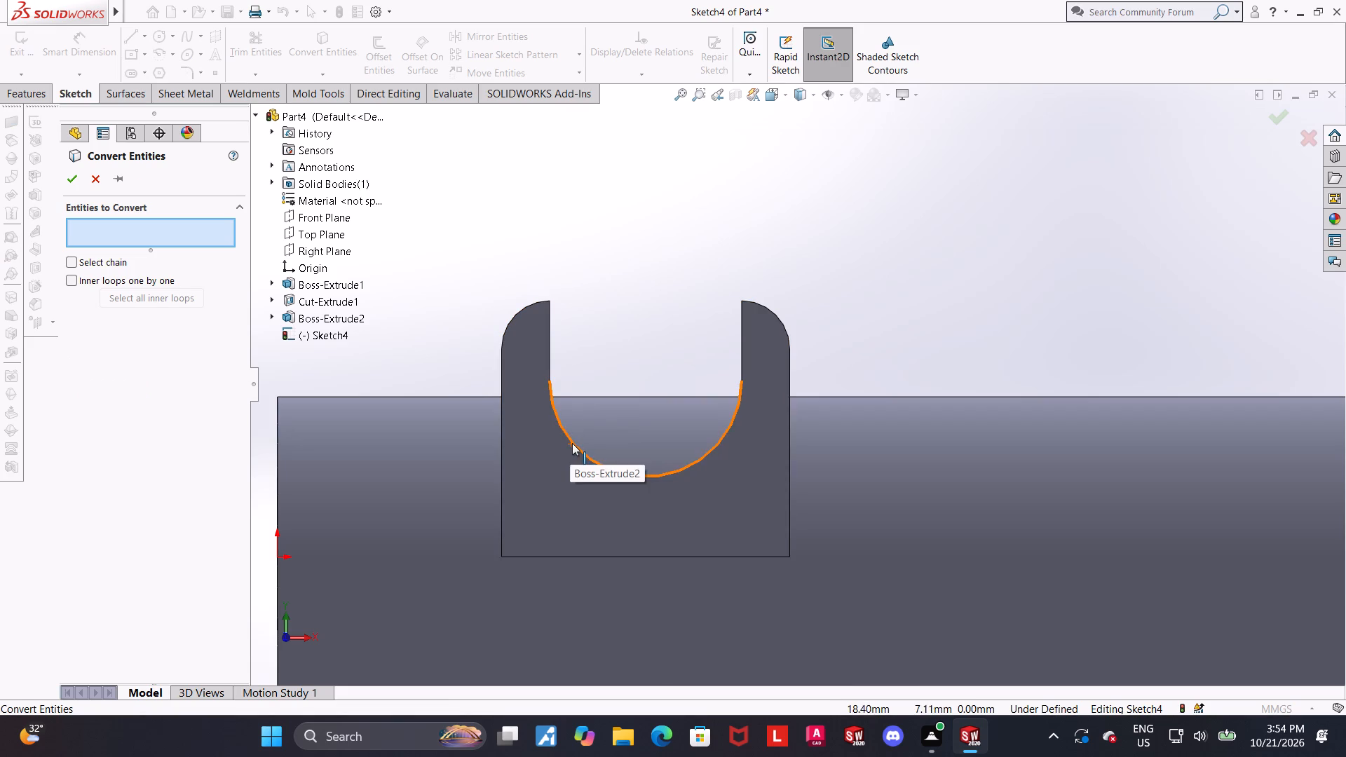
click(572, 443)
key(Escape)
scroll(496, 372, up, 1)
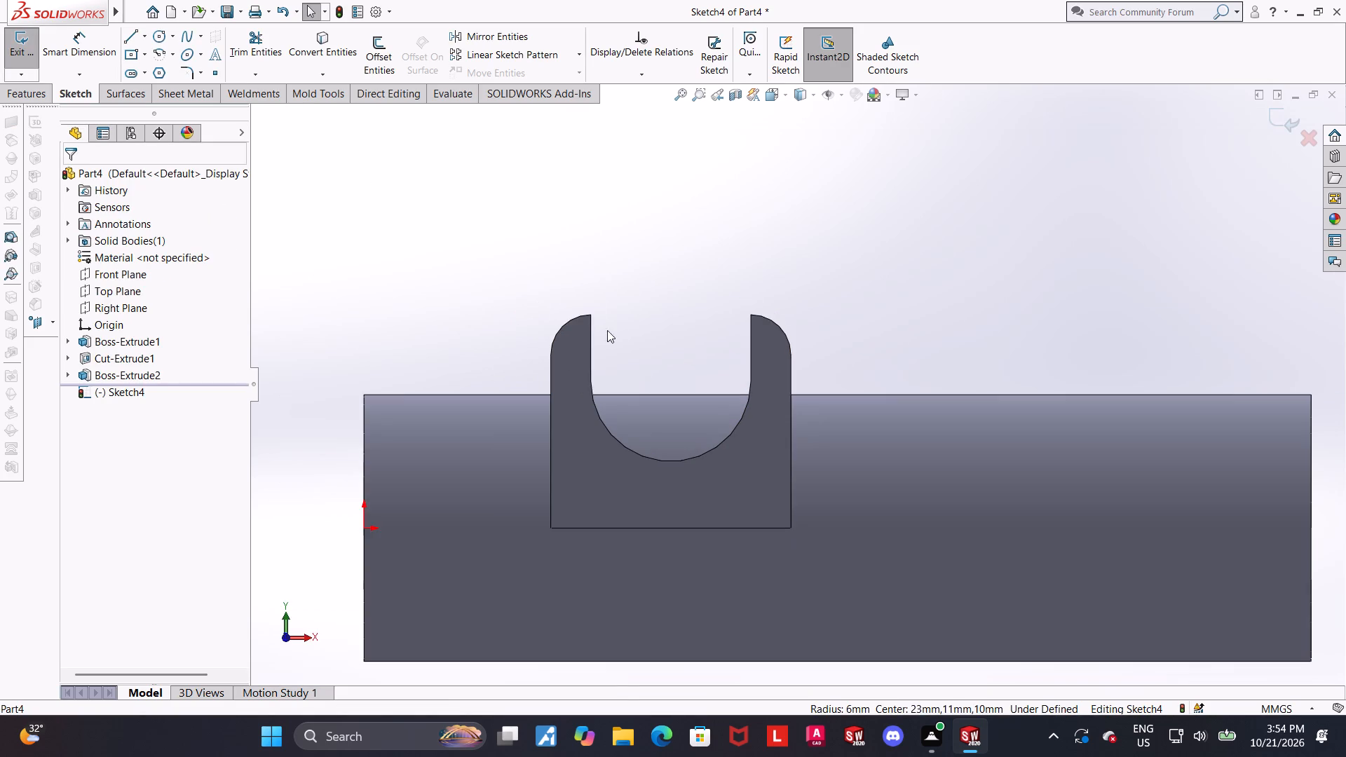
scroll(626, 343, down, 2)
Convert the curved edge where the cylinder meets the notch into a sketch arc.
click(334, 37)
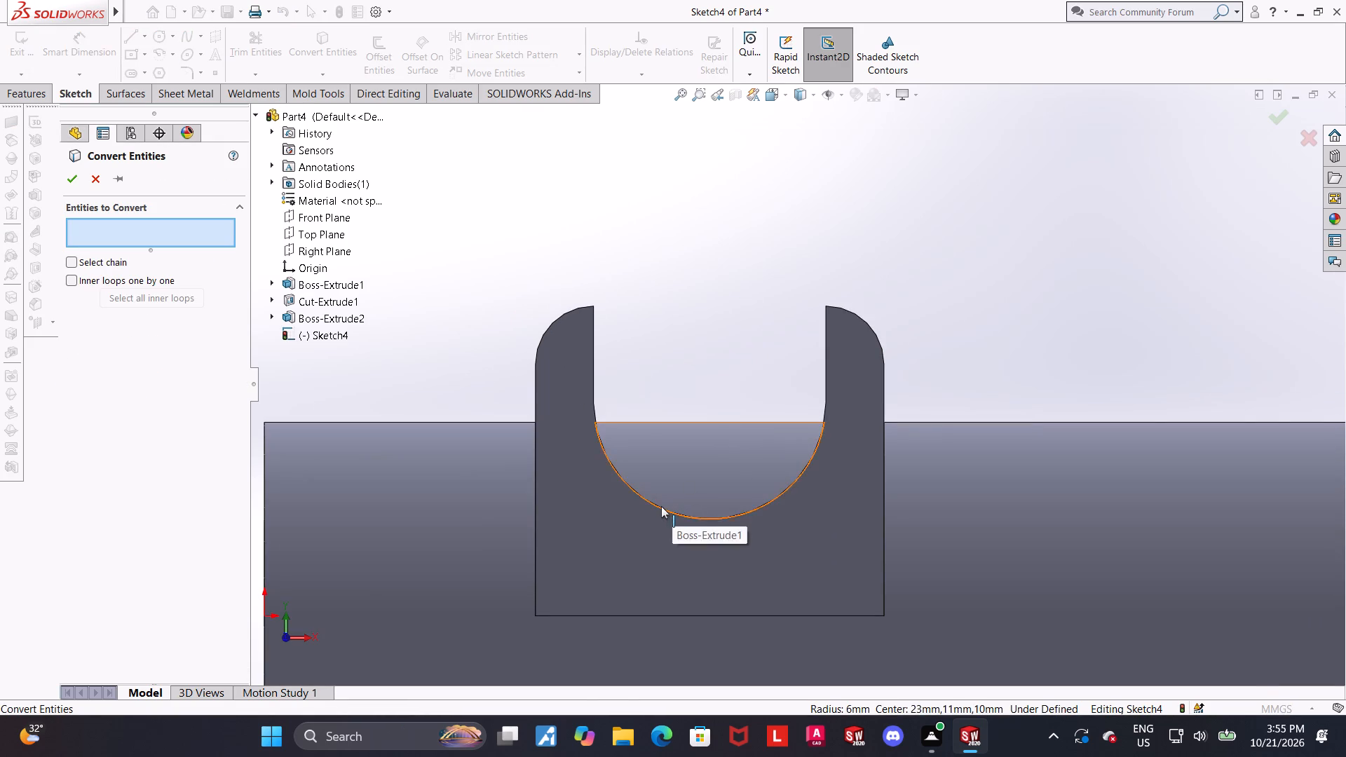
click(660, 507)
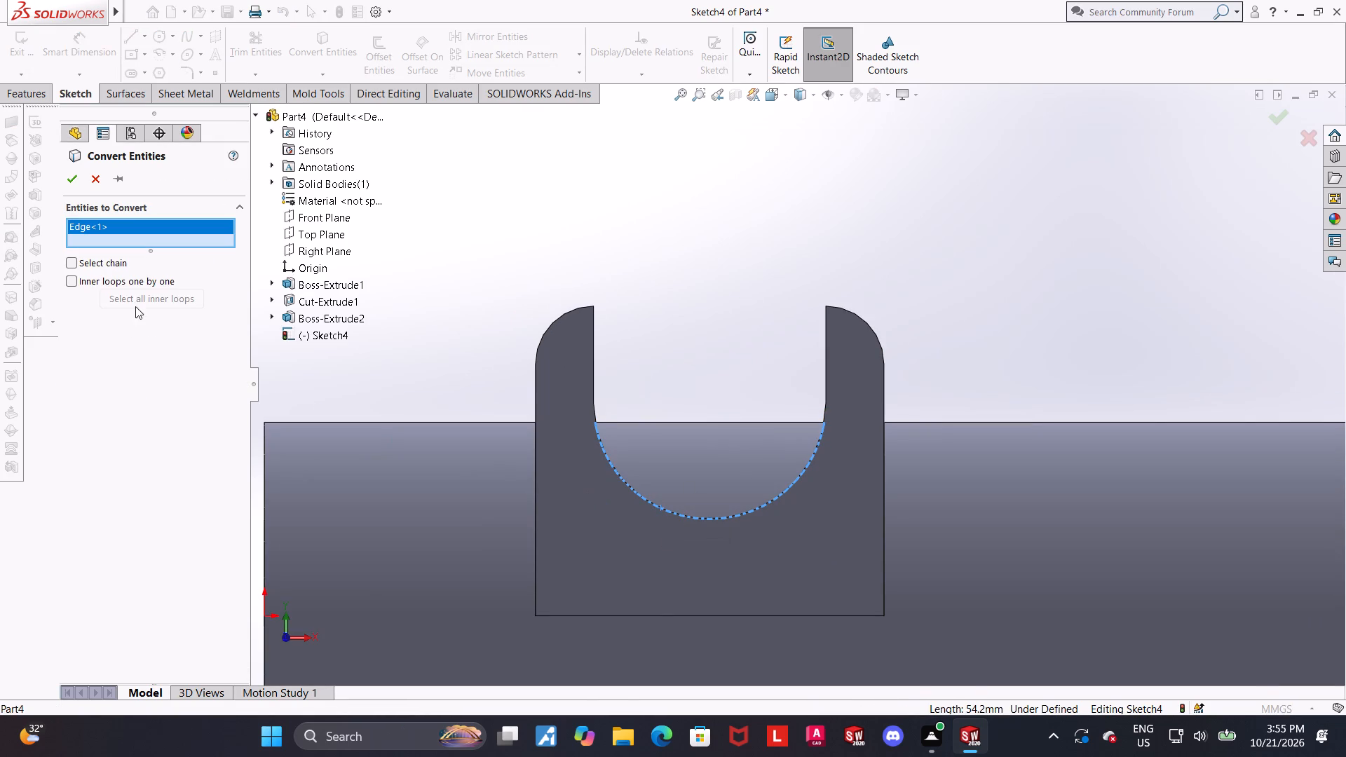
click(62, 182)
Close the converted arc with a horizontal line about 11.8 mm long between its endpoints, and exit the sketch.
click(136, 40)
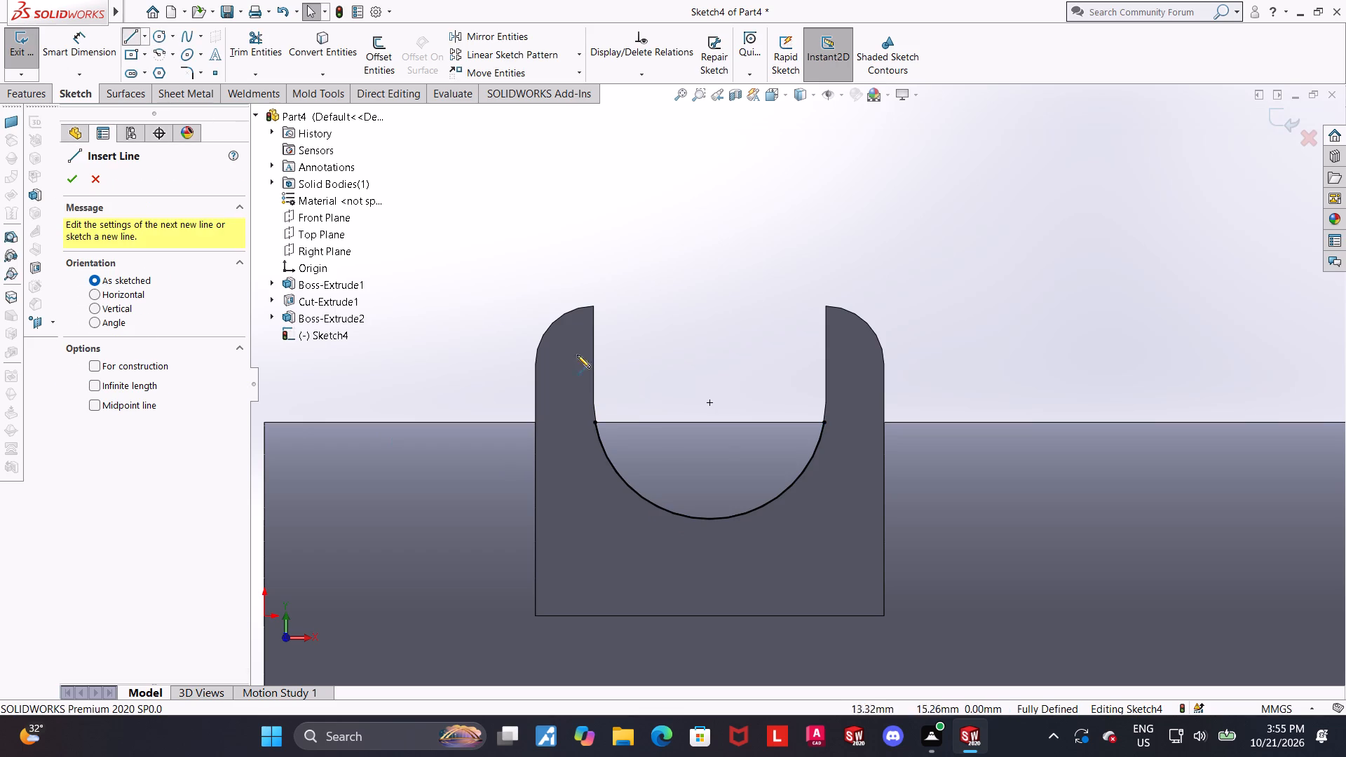
click(594, 424)
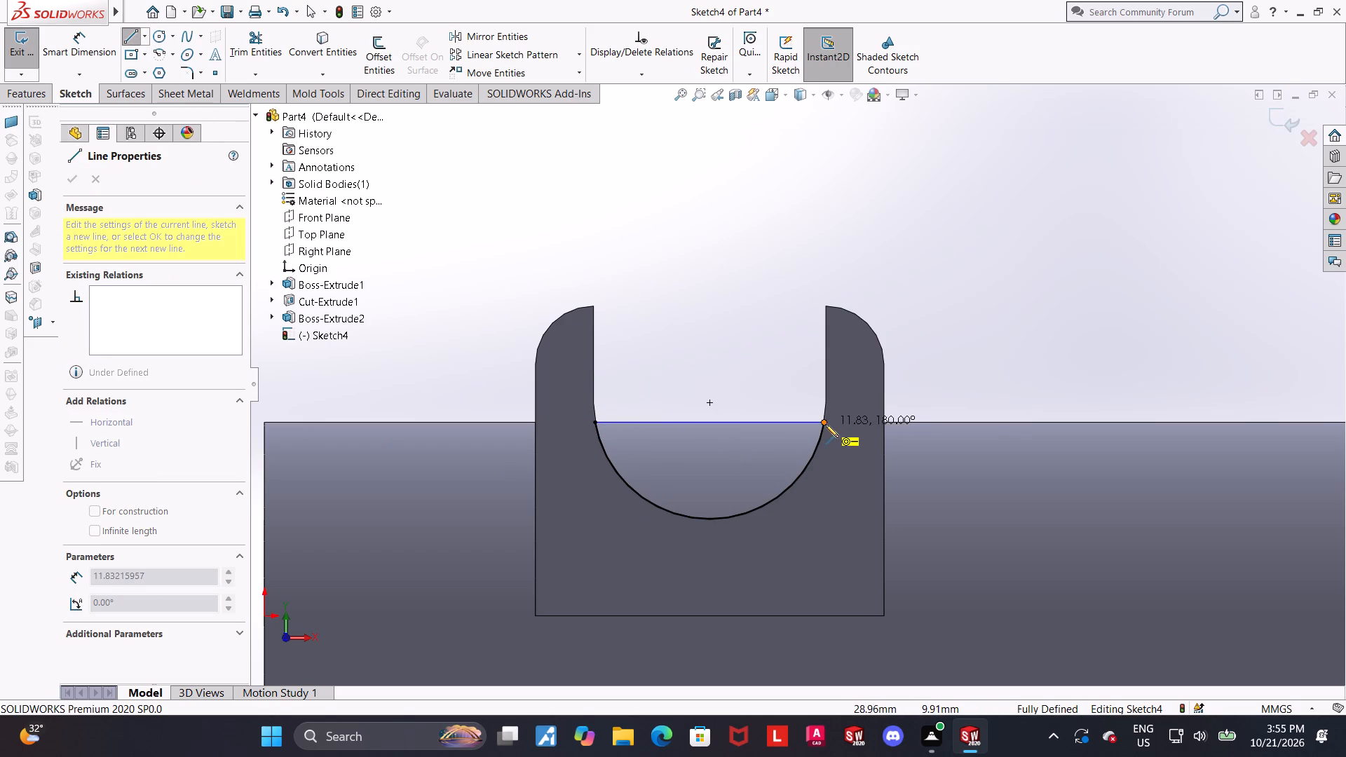
click(825, 424)
key(Escape)
key(Escape)
key(Escape)
click(1278, 117)
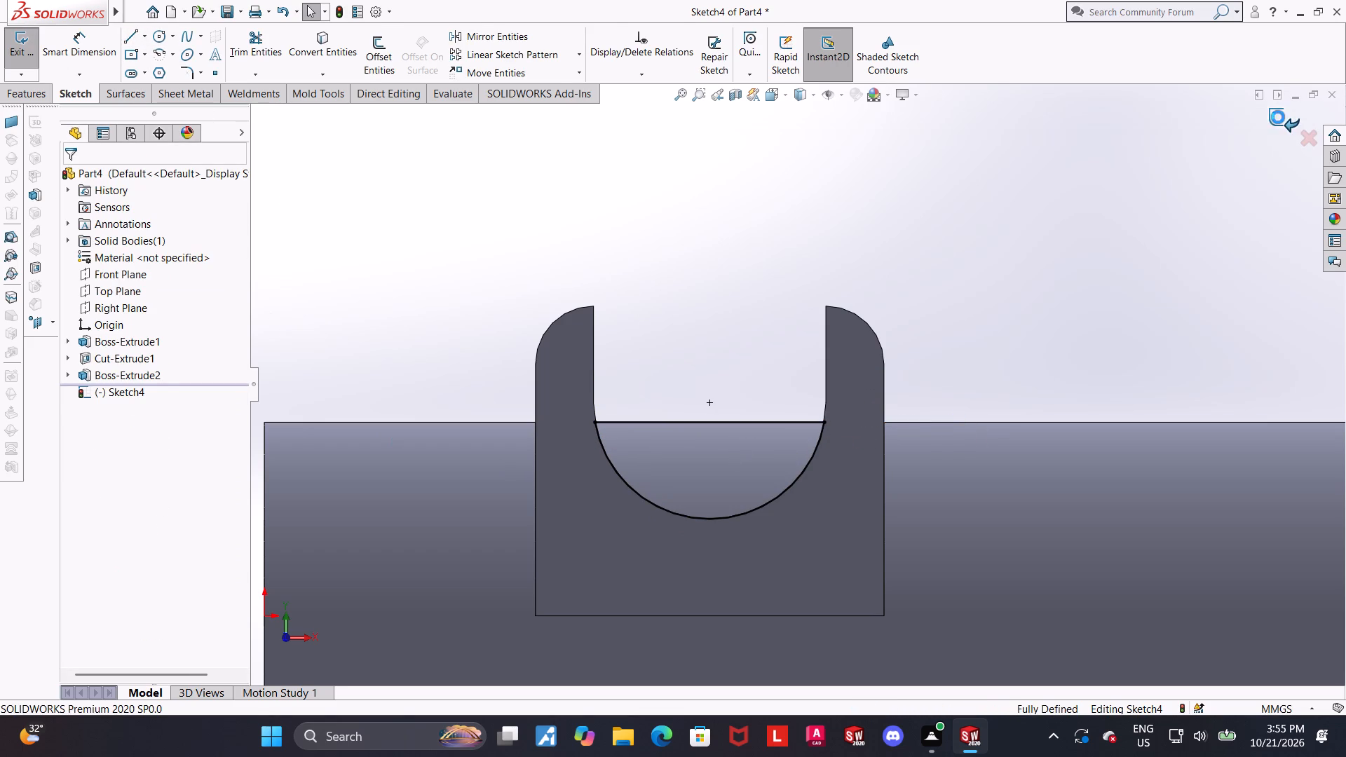
Cut the closed arc profile through the cylinder beneath the notch with a Blind depth of 20 mm.
scroll(893, 386, up, 6)
scroll(1089, 428, down, 4)
middle_drag(1036, 438, 1012, 470)
scroll(991, 471, up, 3)
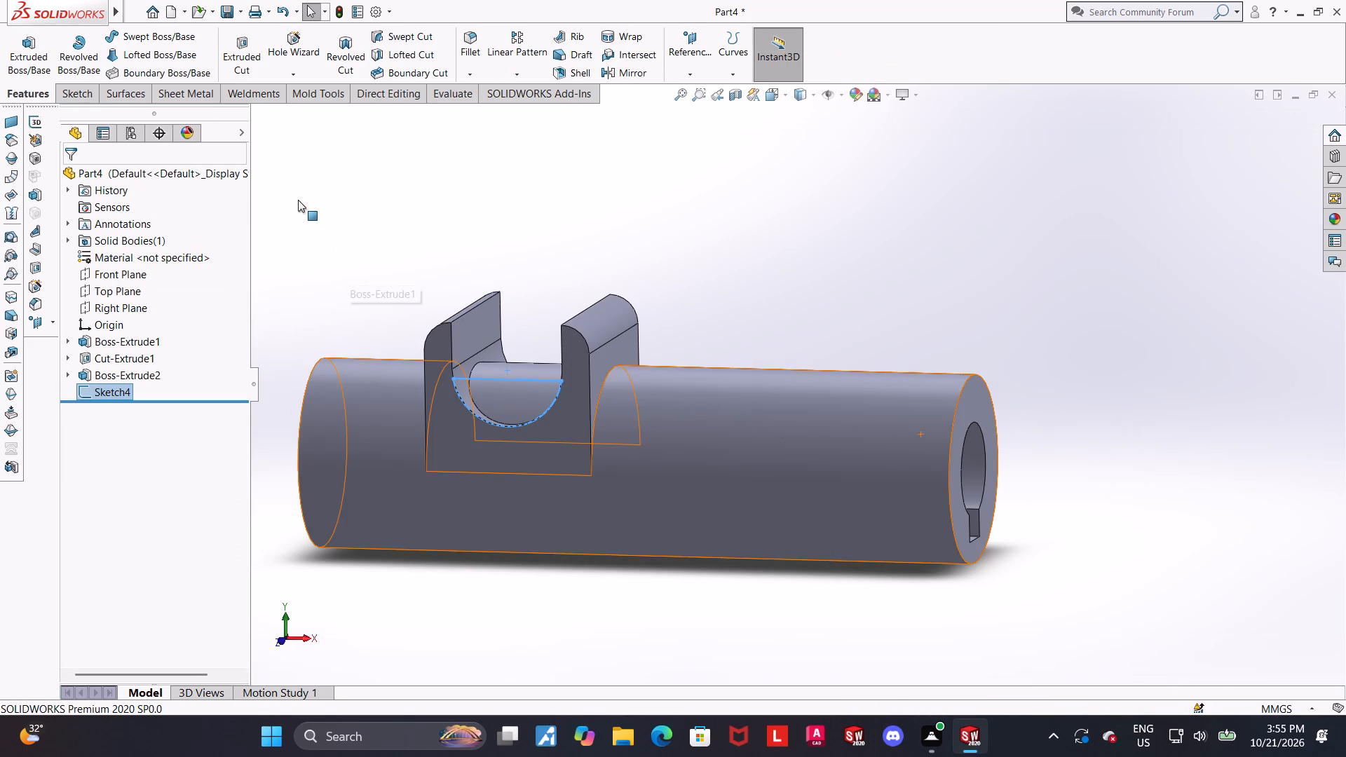
click(245, 53)
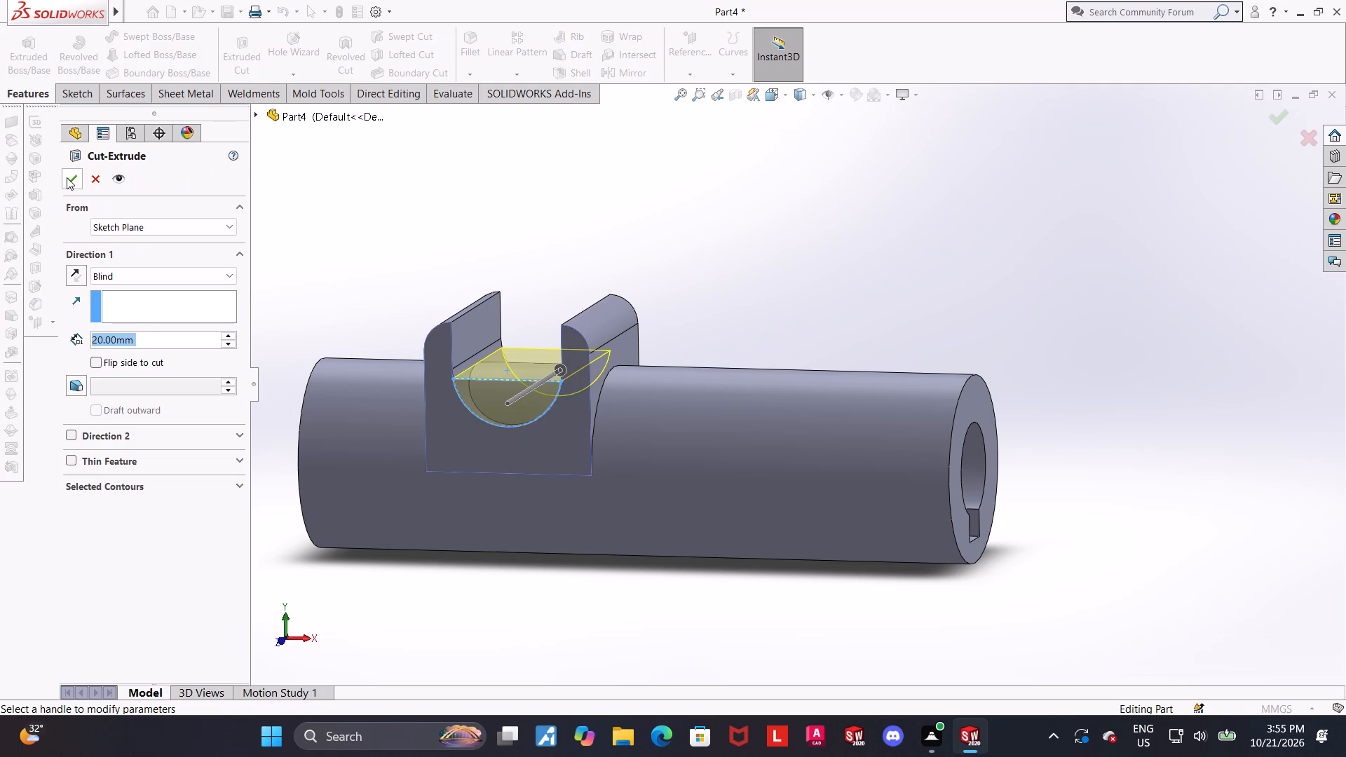
click(67, 177)
Examine the notched lug, the cut cylinder and the keyed bore from both ends of the part.
scroll(773, 308, up, 1)
middle_drag(766, 312, 759, 320)
click(763, 329)
middle_drag(771, 336, 766, 376)
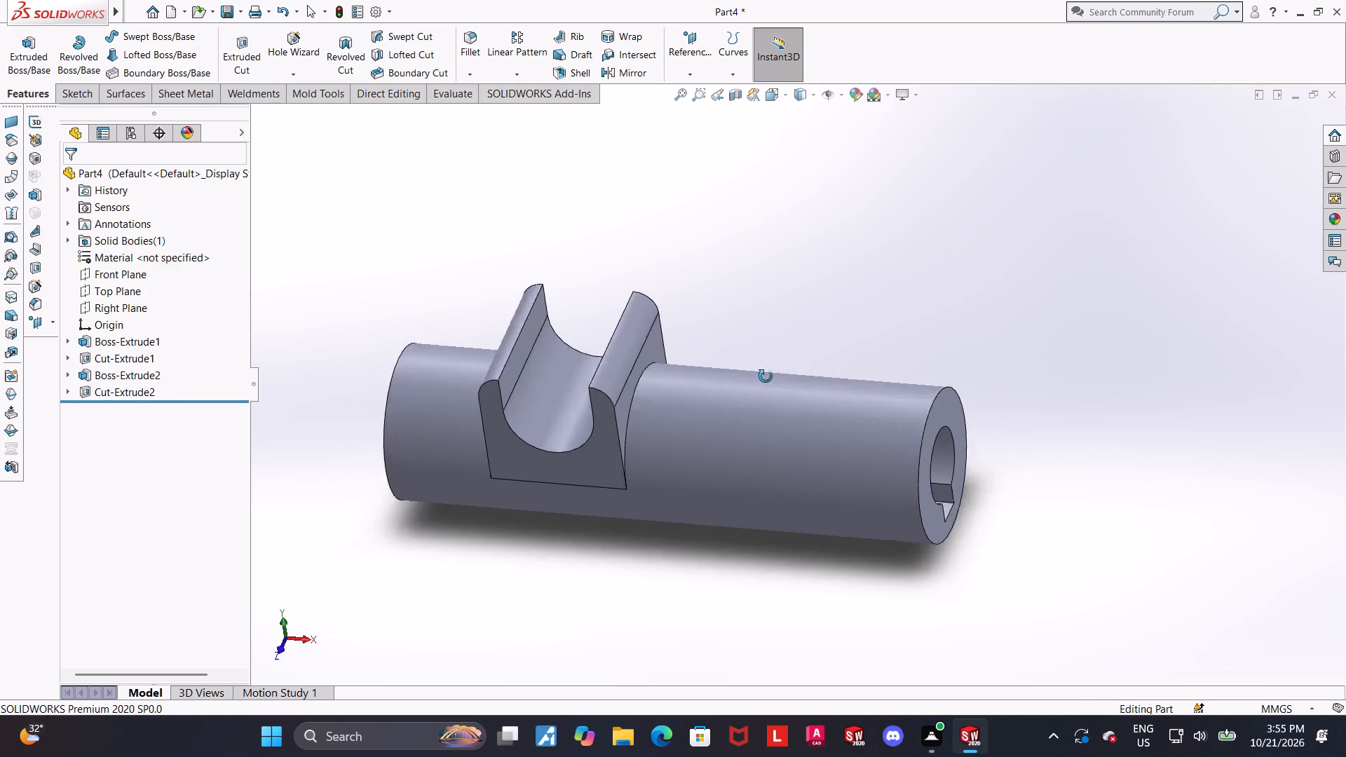
middle_drag(766, 376, 754, 332)
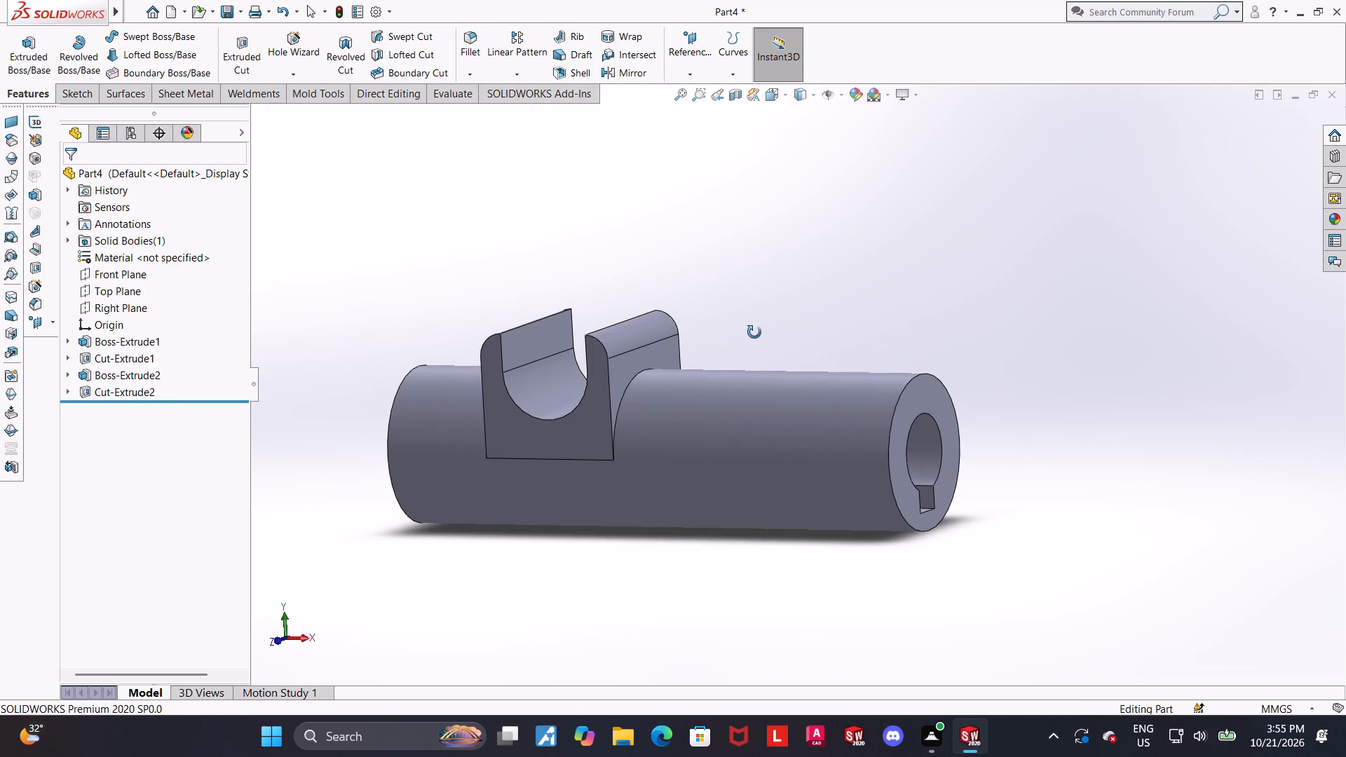
middle_drag(754, 332, 814, 329)
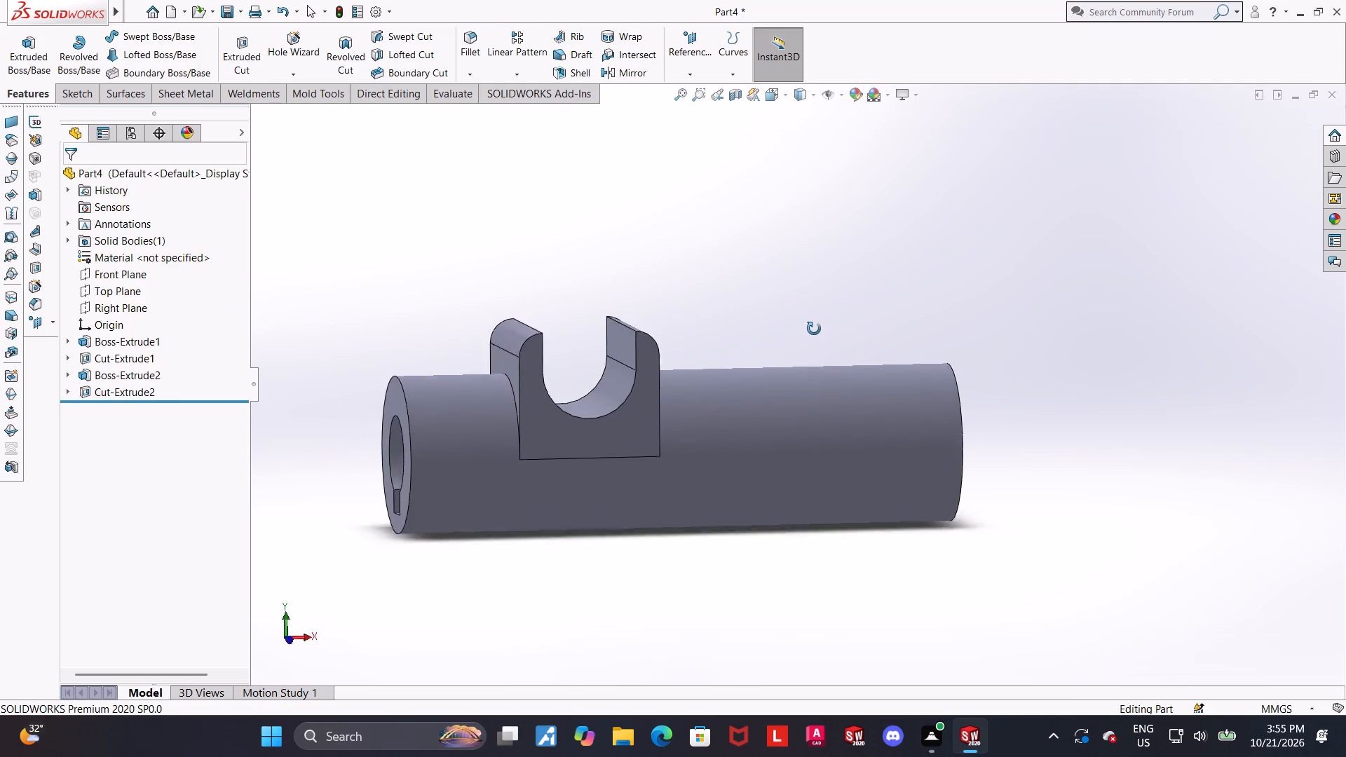
middle_drag(814, 329, 294, 470)
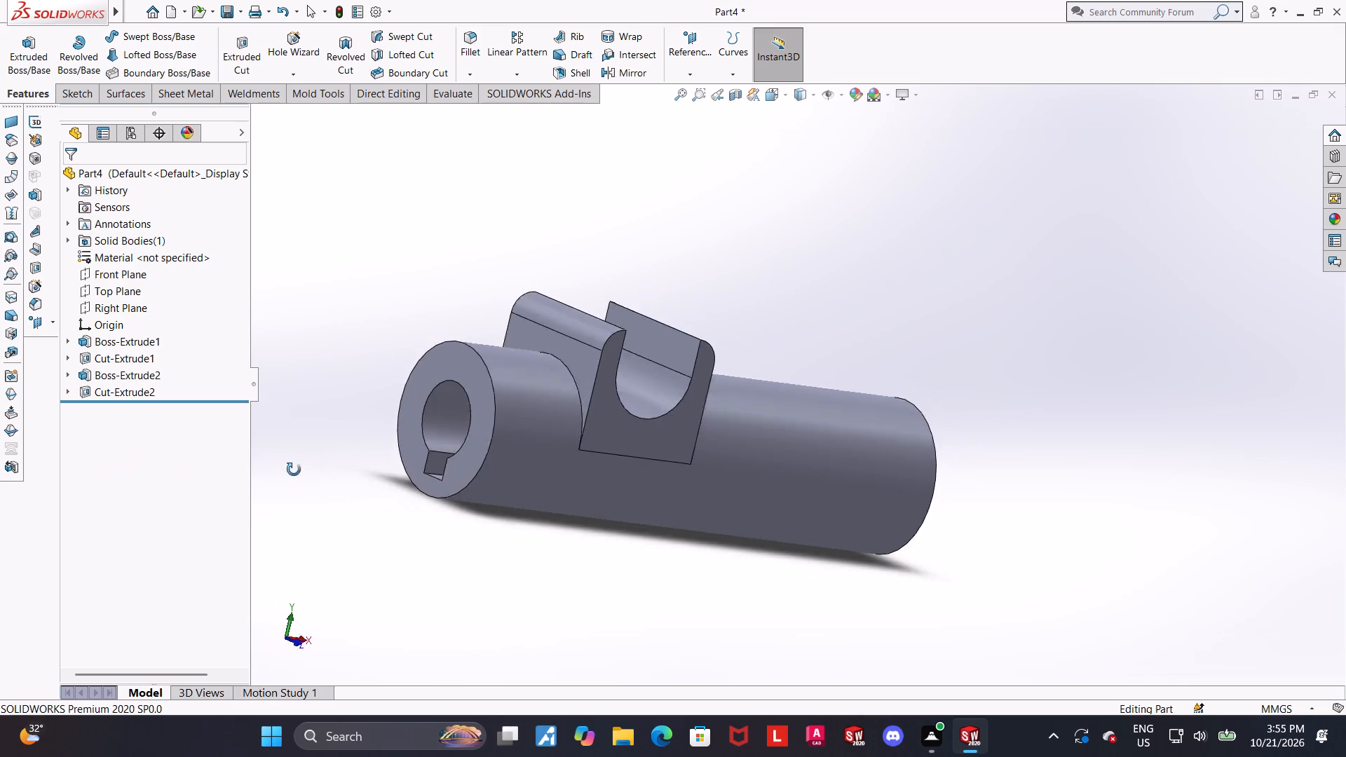
middle_drag(294, 470, 951, 505)
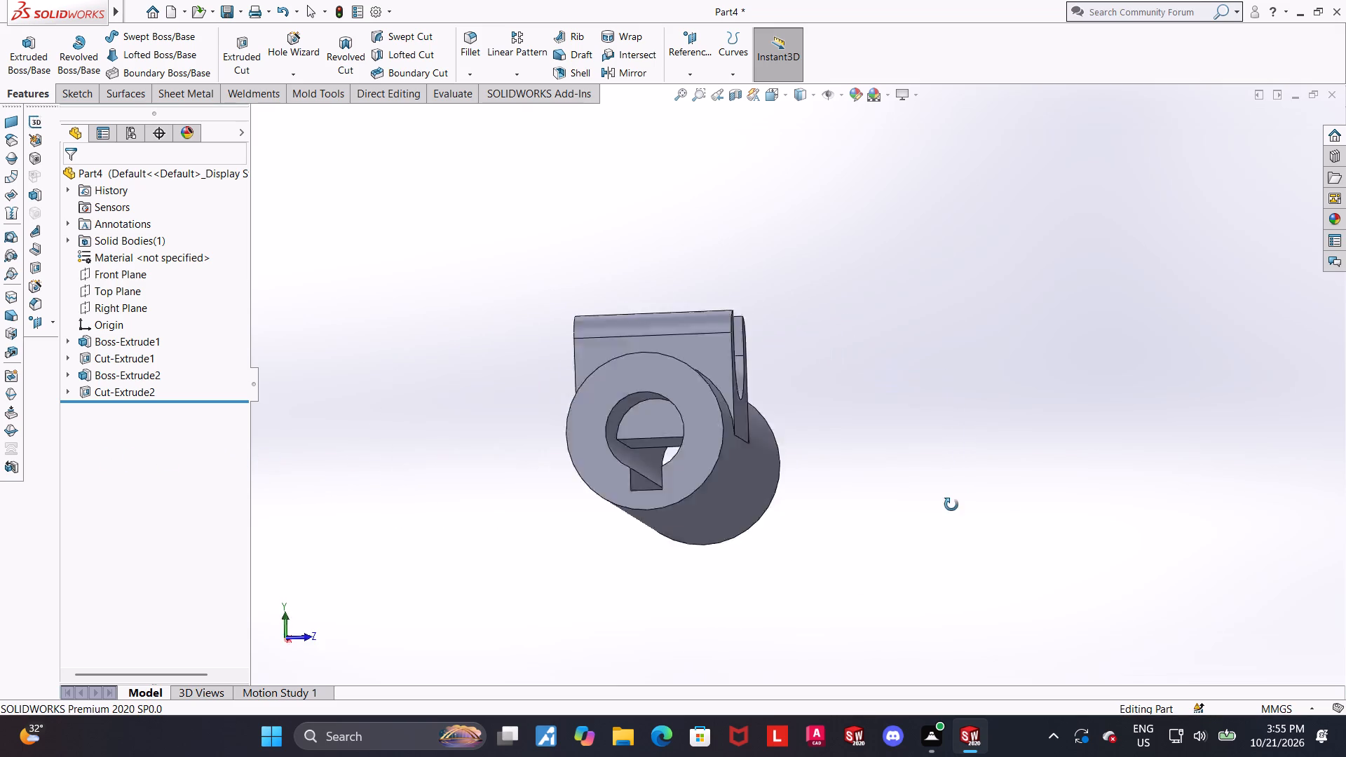
middle_drag(951, 505, 728, 510)
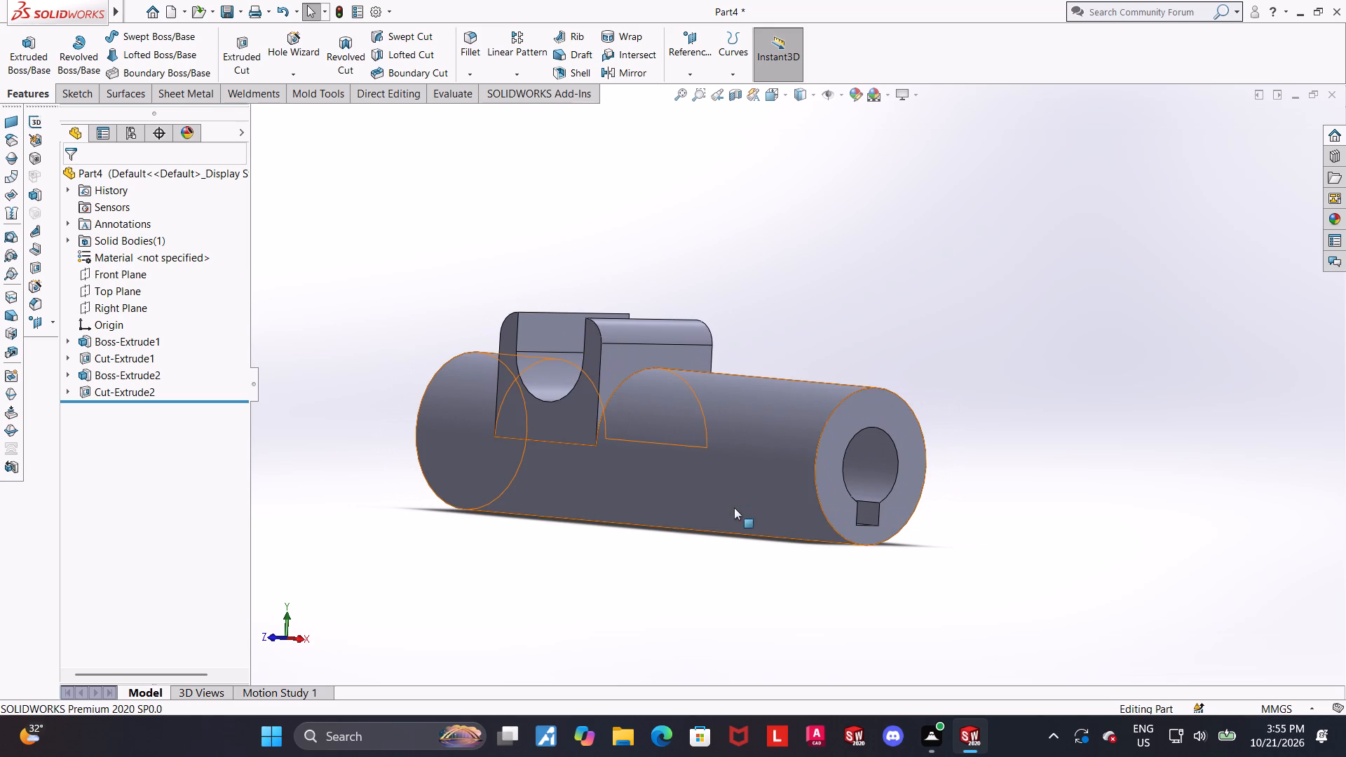
middle_drag(693, 506, 694, 531)
scroll(471, 524, up, 1)
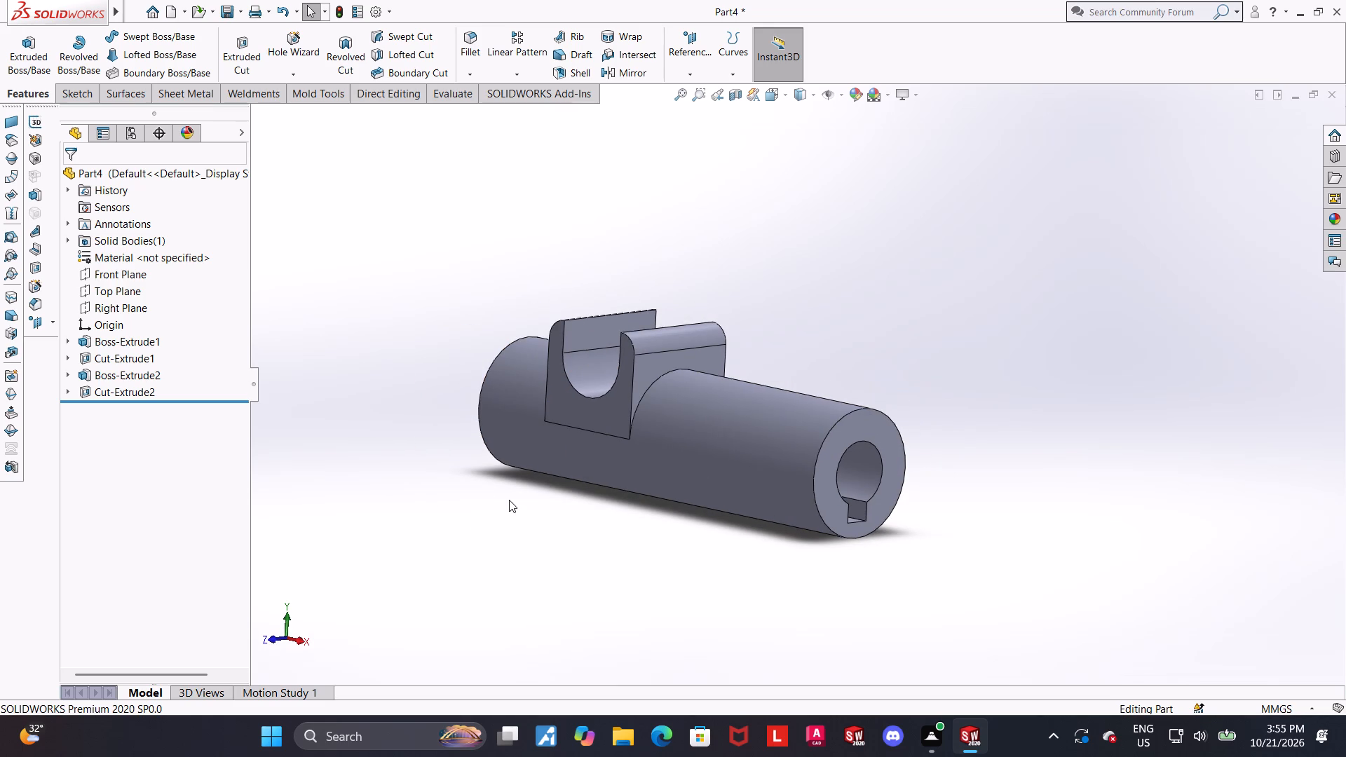
Set the extrusion depth of the 20 mm diameter cylinder to 79 mm.
click(92, 335)
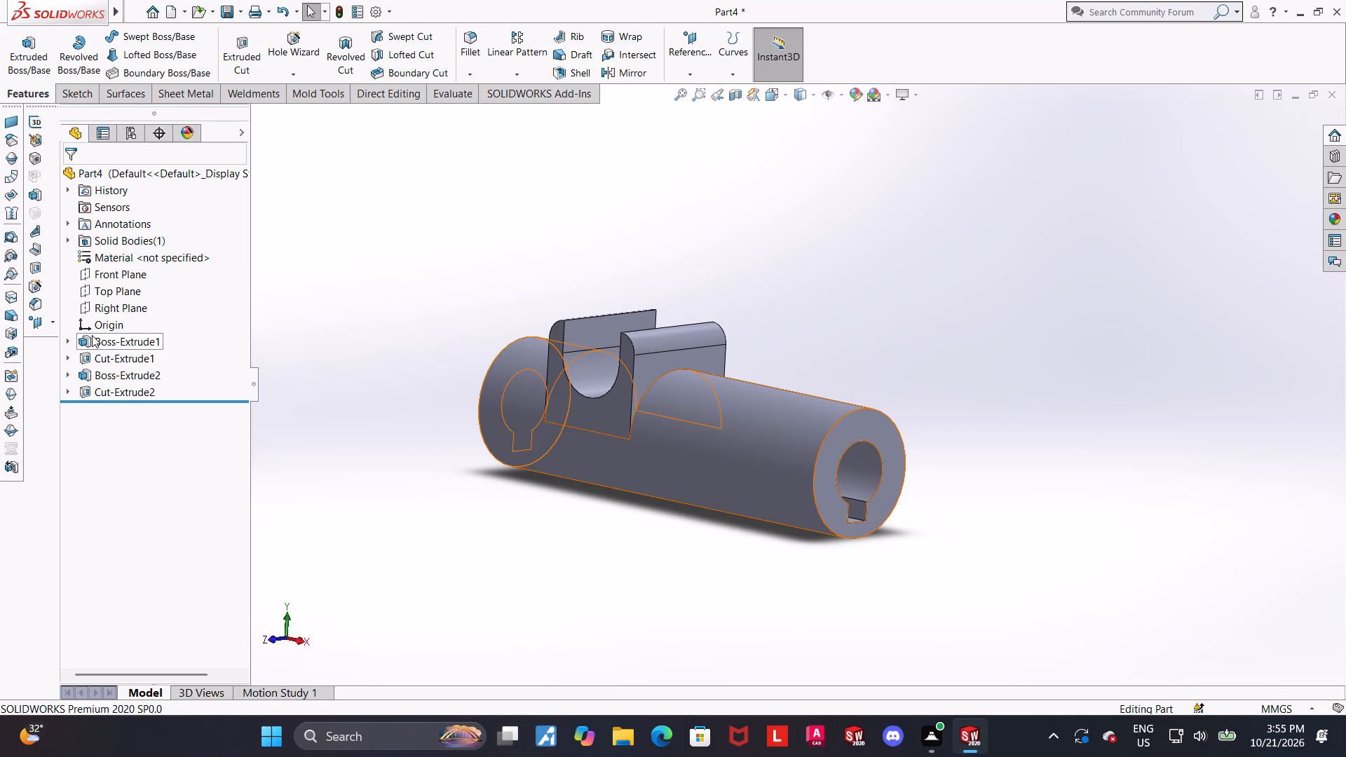
click(104, 298)
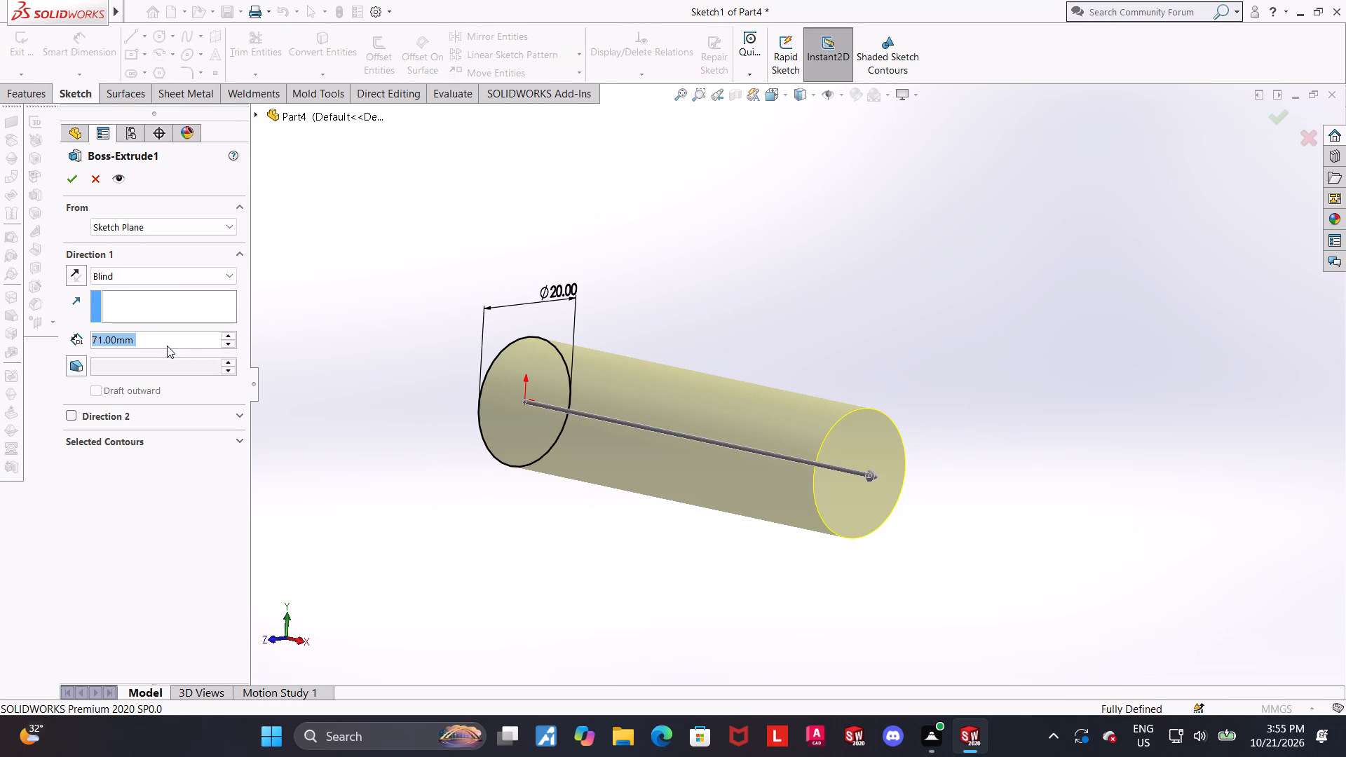
click(166, 345)
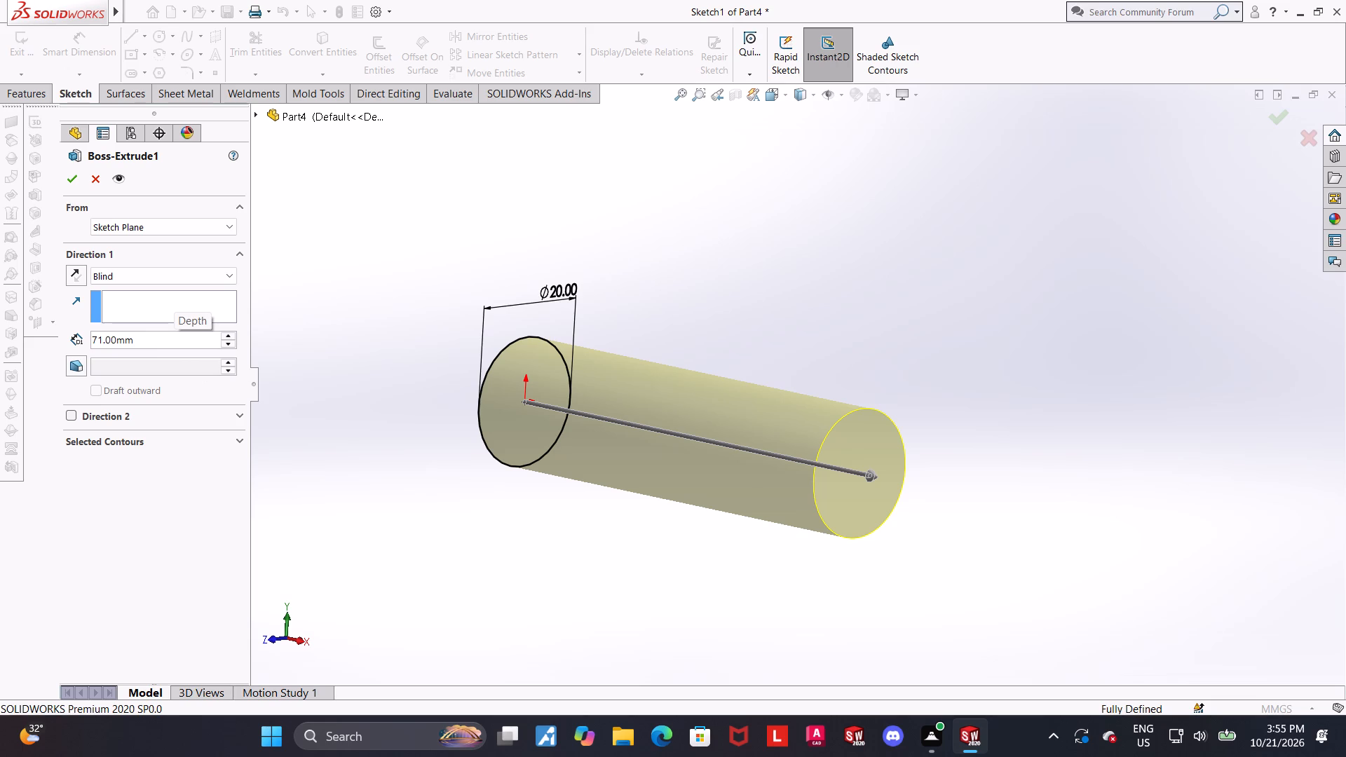
key(shift+plus)
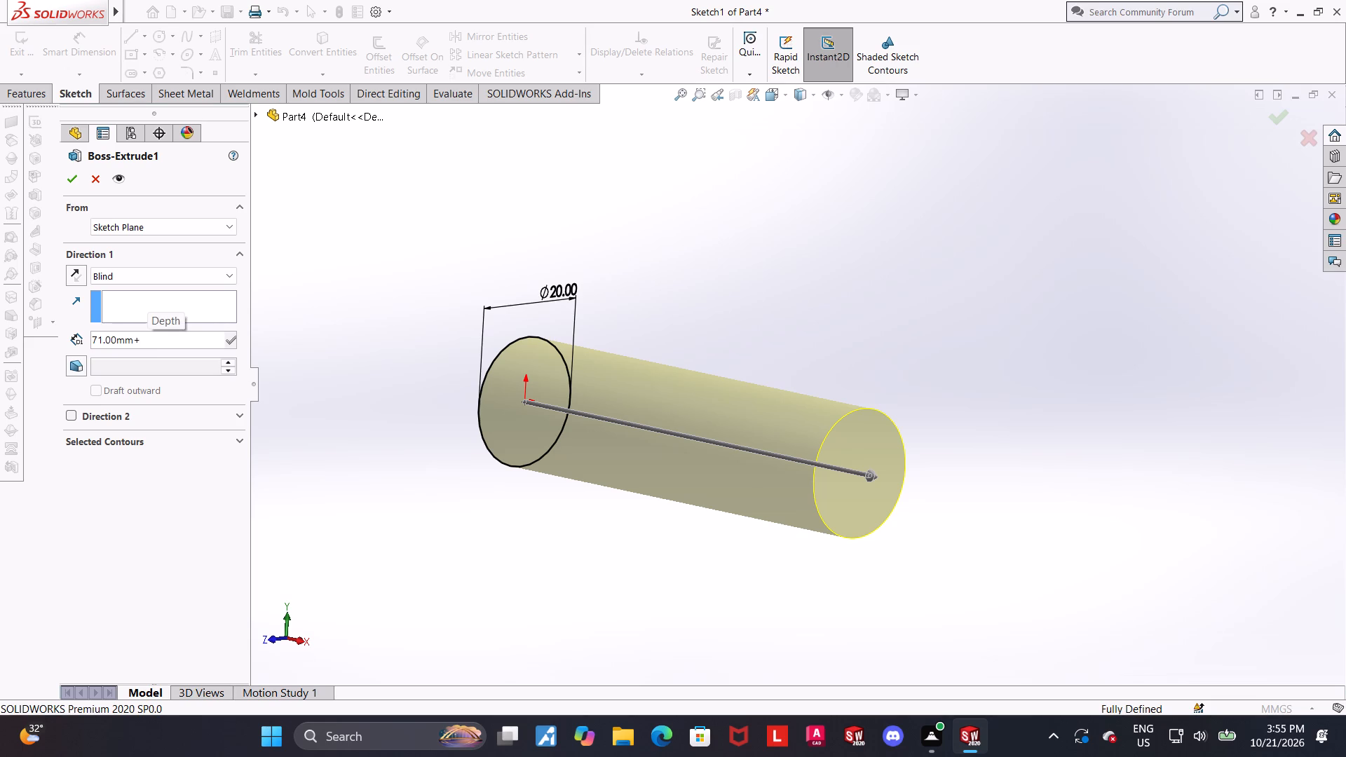
key(6)
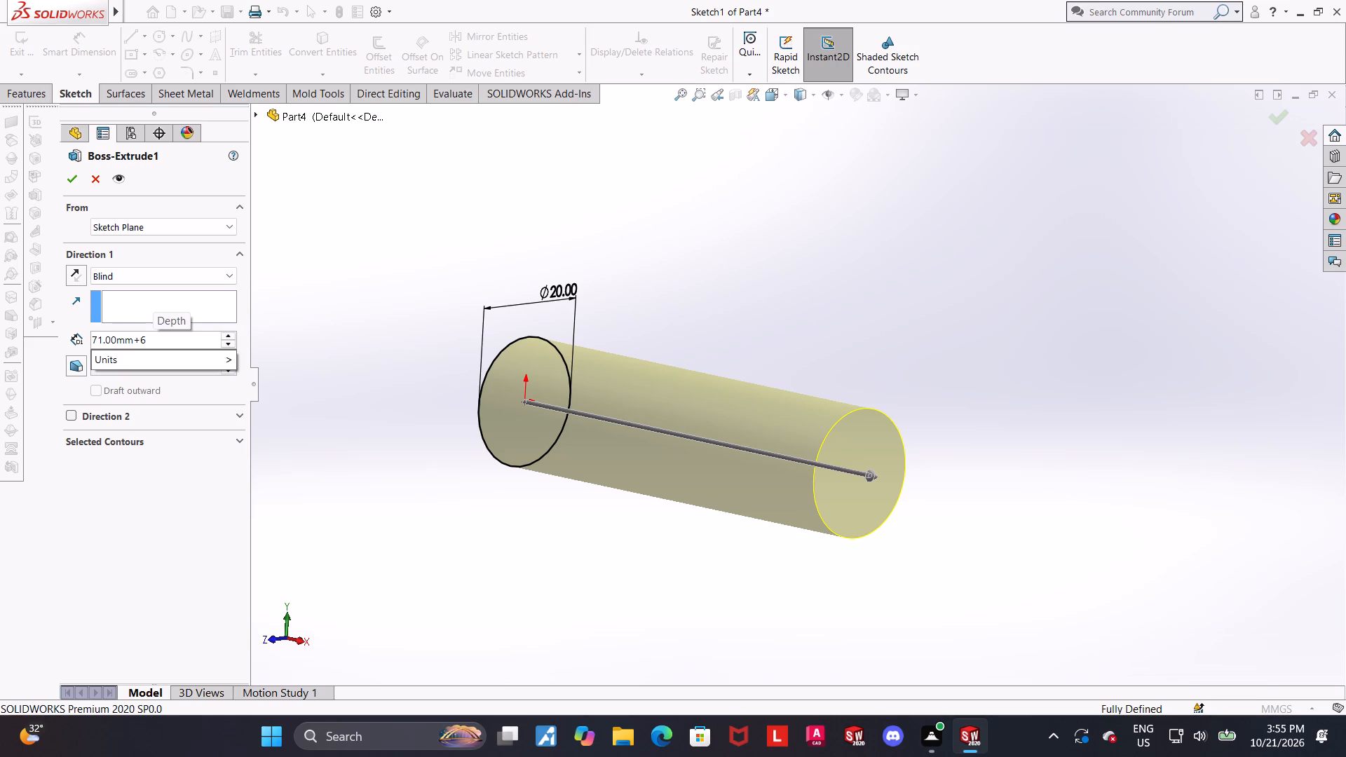
text(+2)
key(Return)
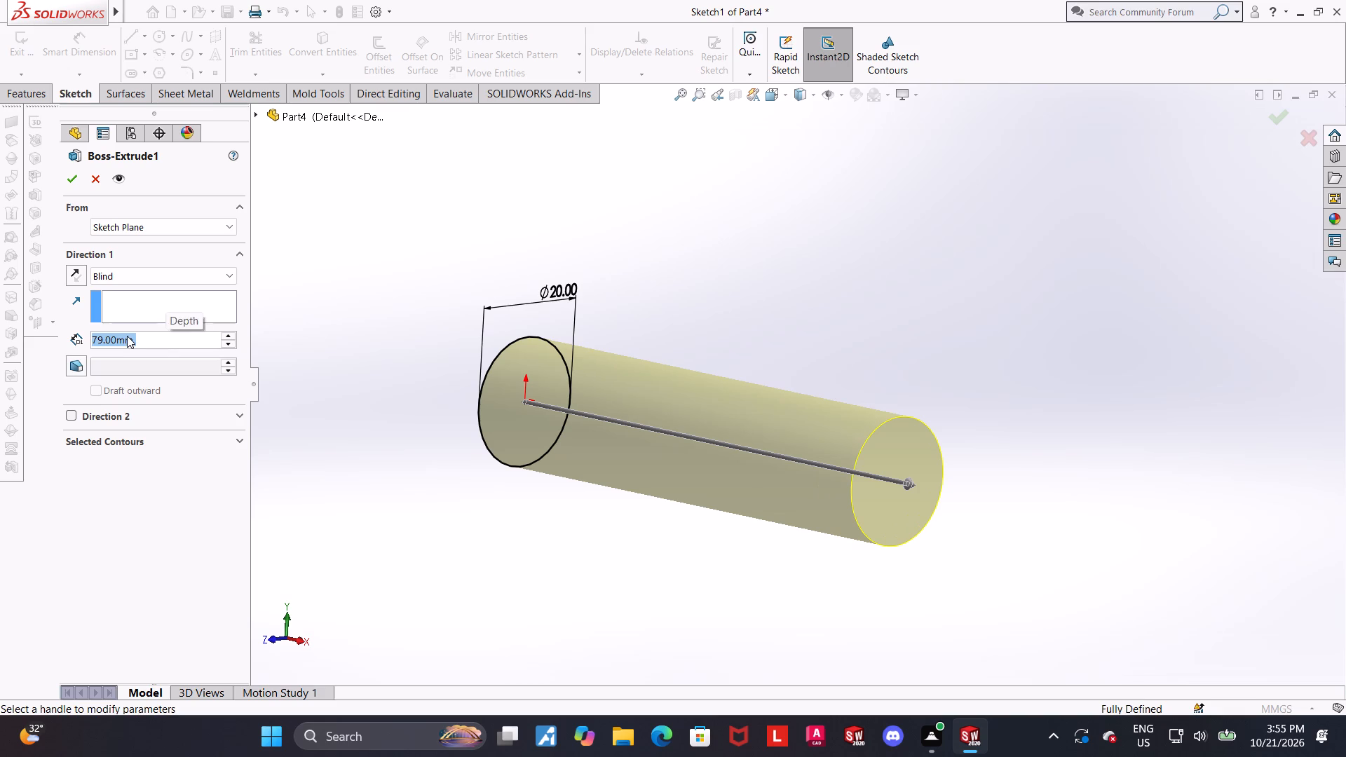
click(69, 179)
Open the profile sketch of the notched lug for editing.
click(356, 501)
middle_drag(426, 506, 496, 476)
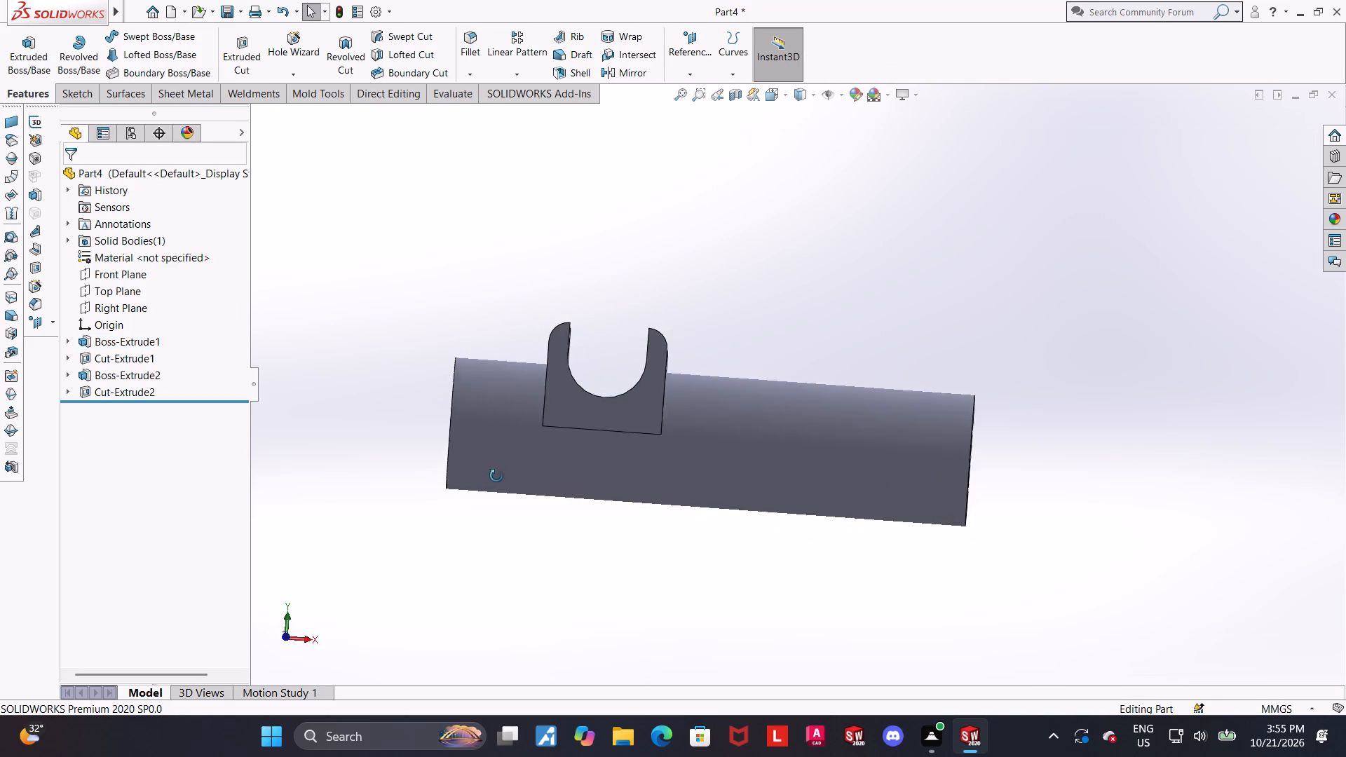
middle_drag(496, 476, 480, 499)
click(83, 373)
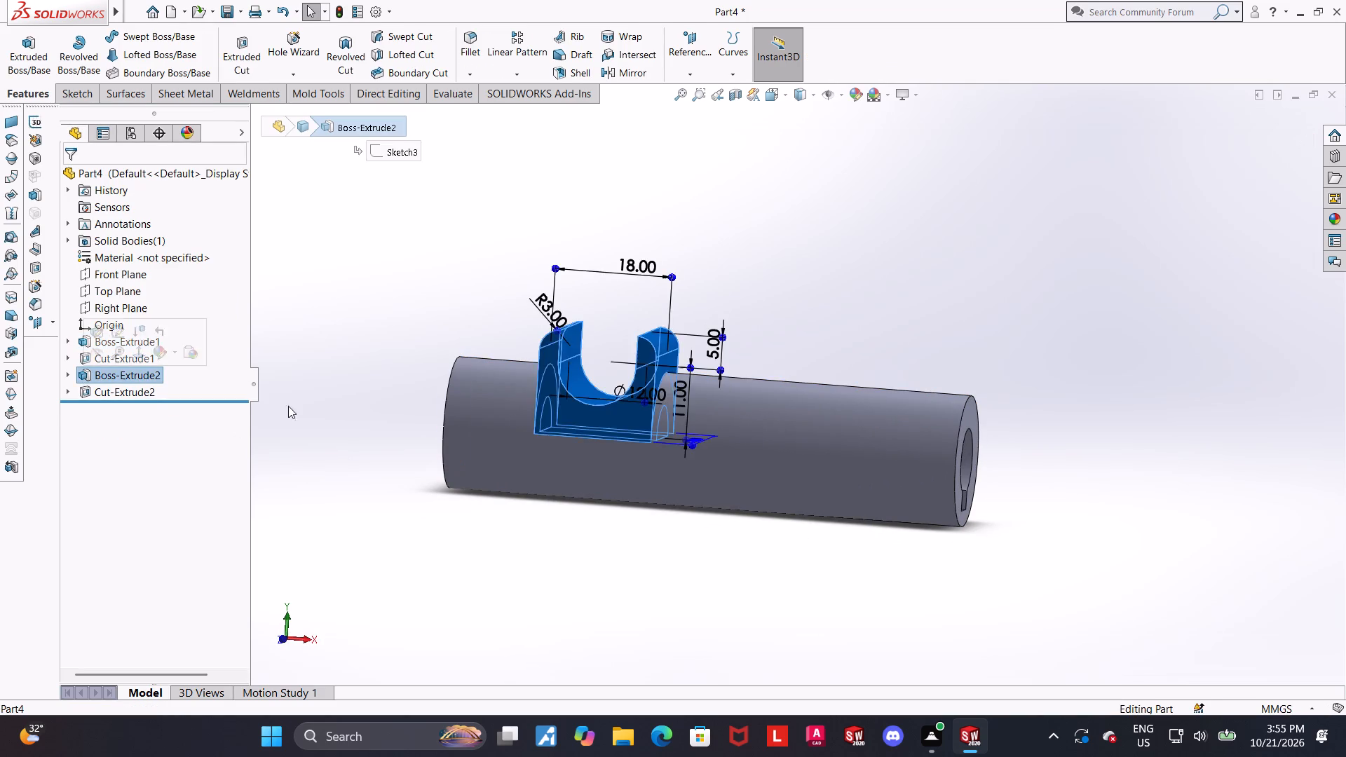
middle_drag(452, 452, 482, 447)
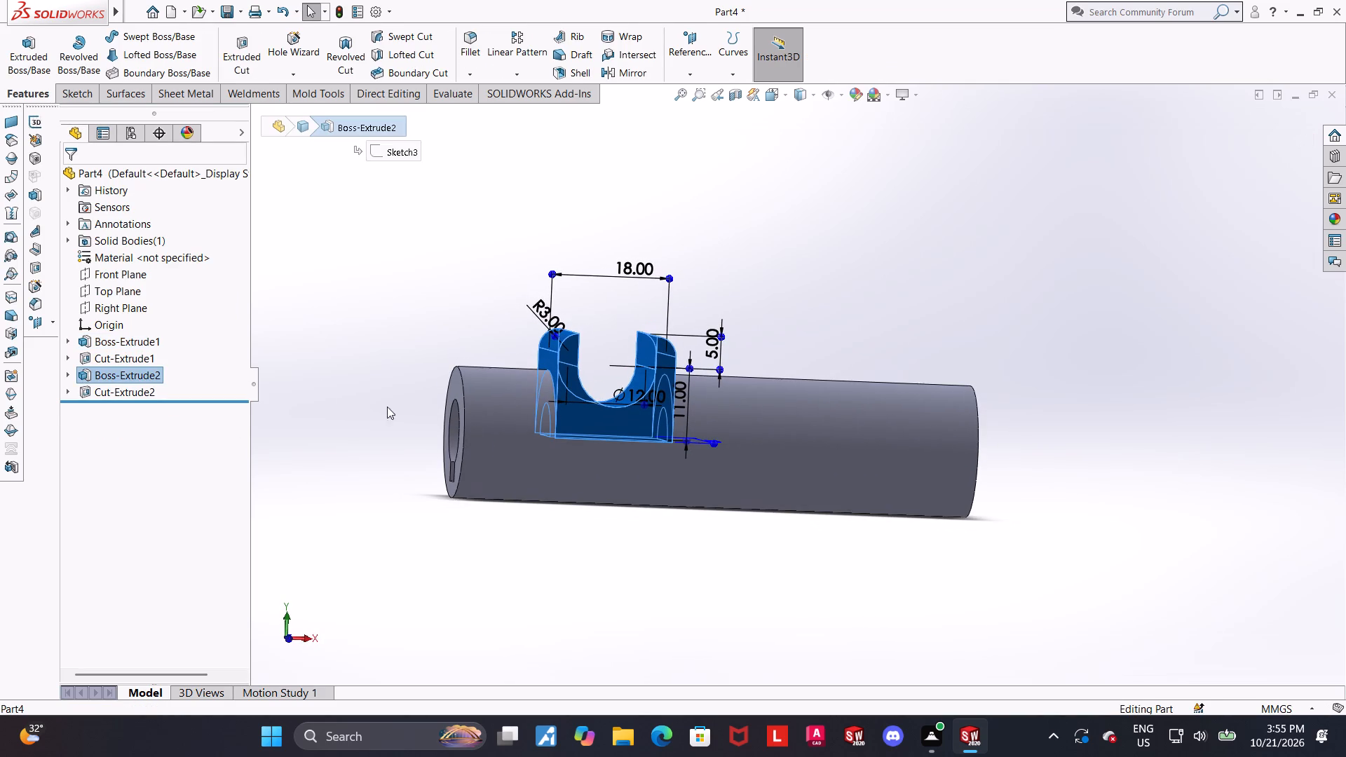
click(67, 373)
click(118, 391)
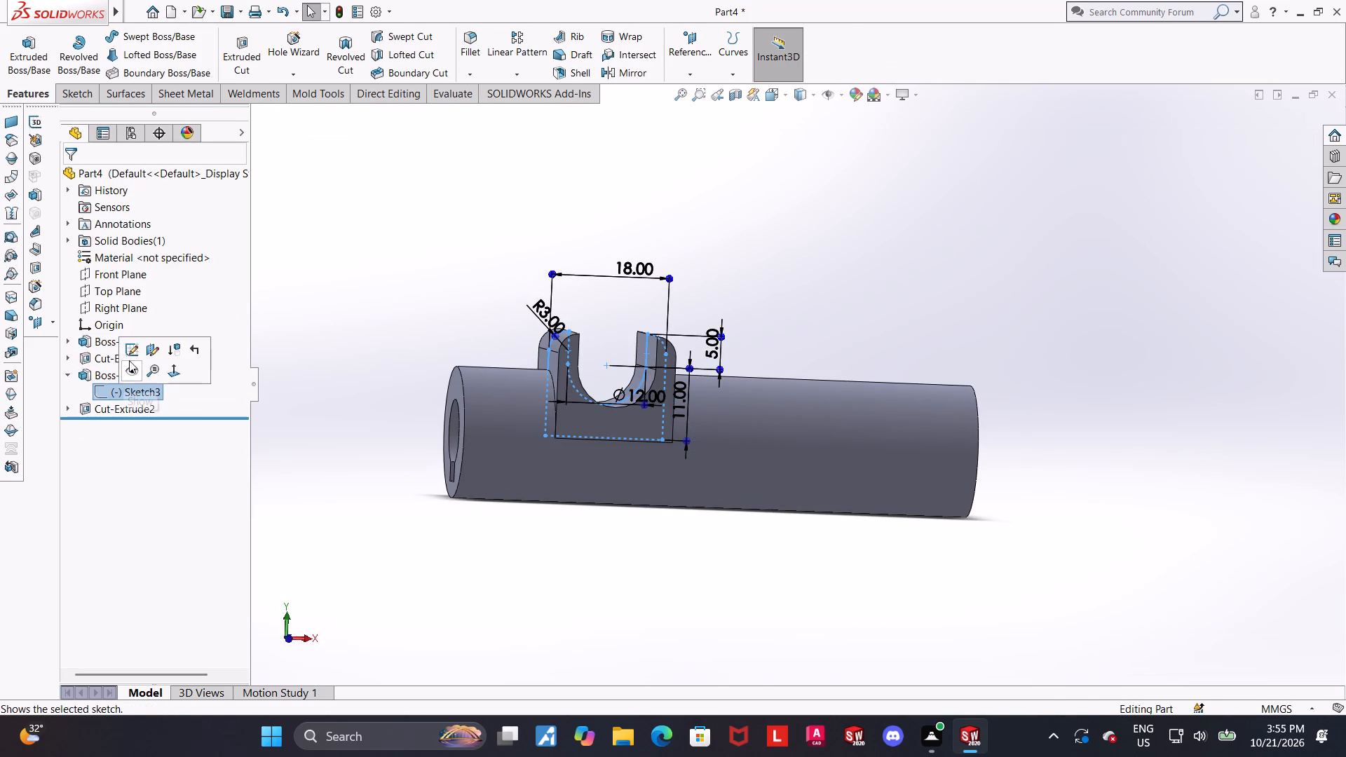
click(130, 348)
click(139, 395)
click(169, 376)
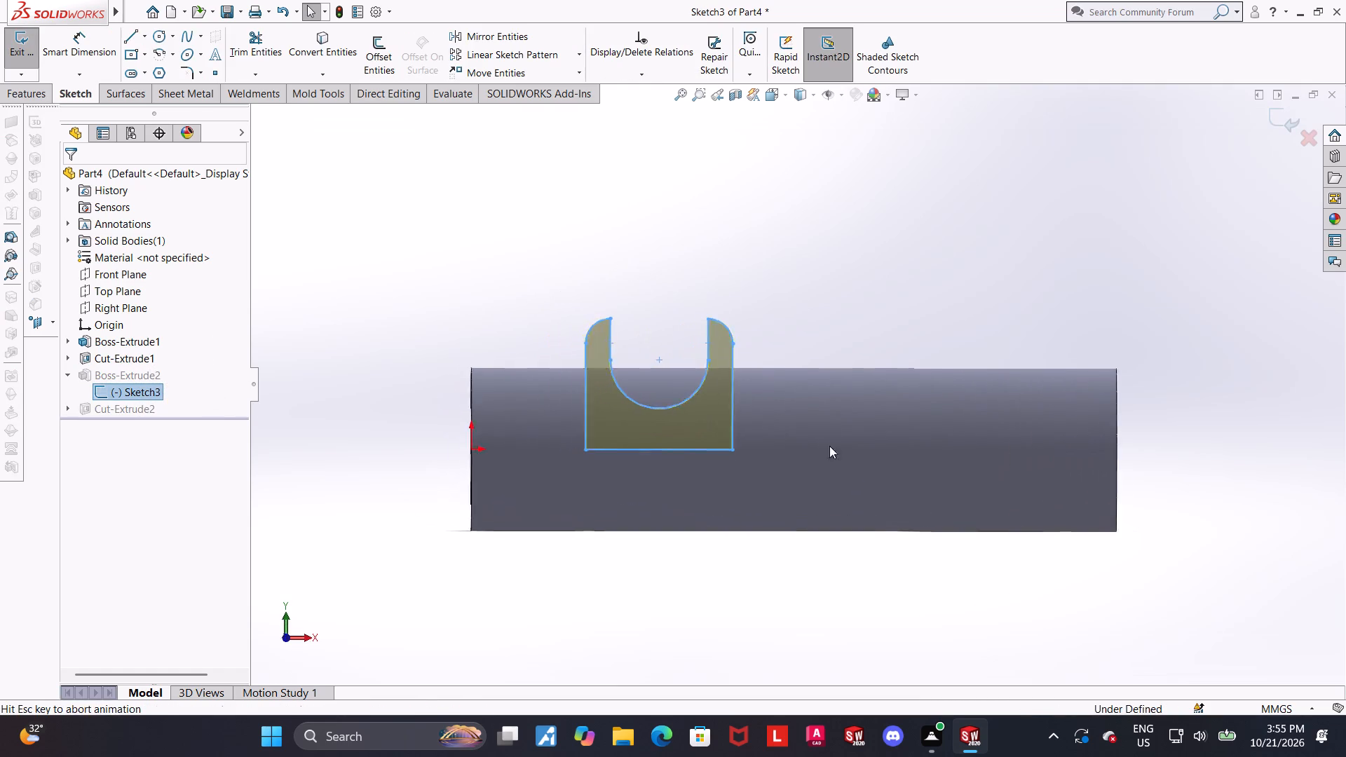
Dimension the notch's arc centre 48 mm horizontally from the cylinder's end face farthest from the origin.
scroll(844, 481, up, 2)
click(1082, 479)
scroll(1050, 461, down, 1)
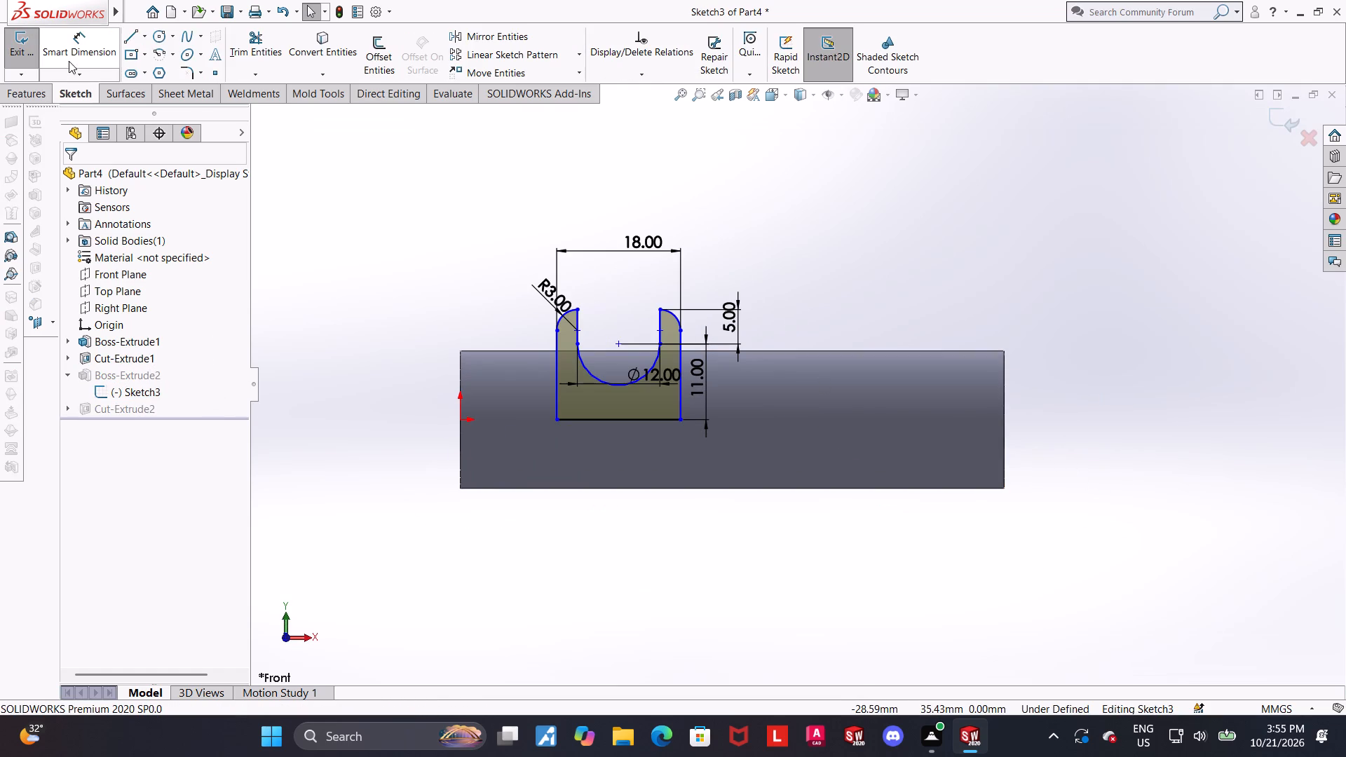
click(83, 43)
click(616, 343)
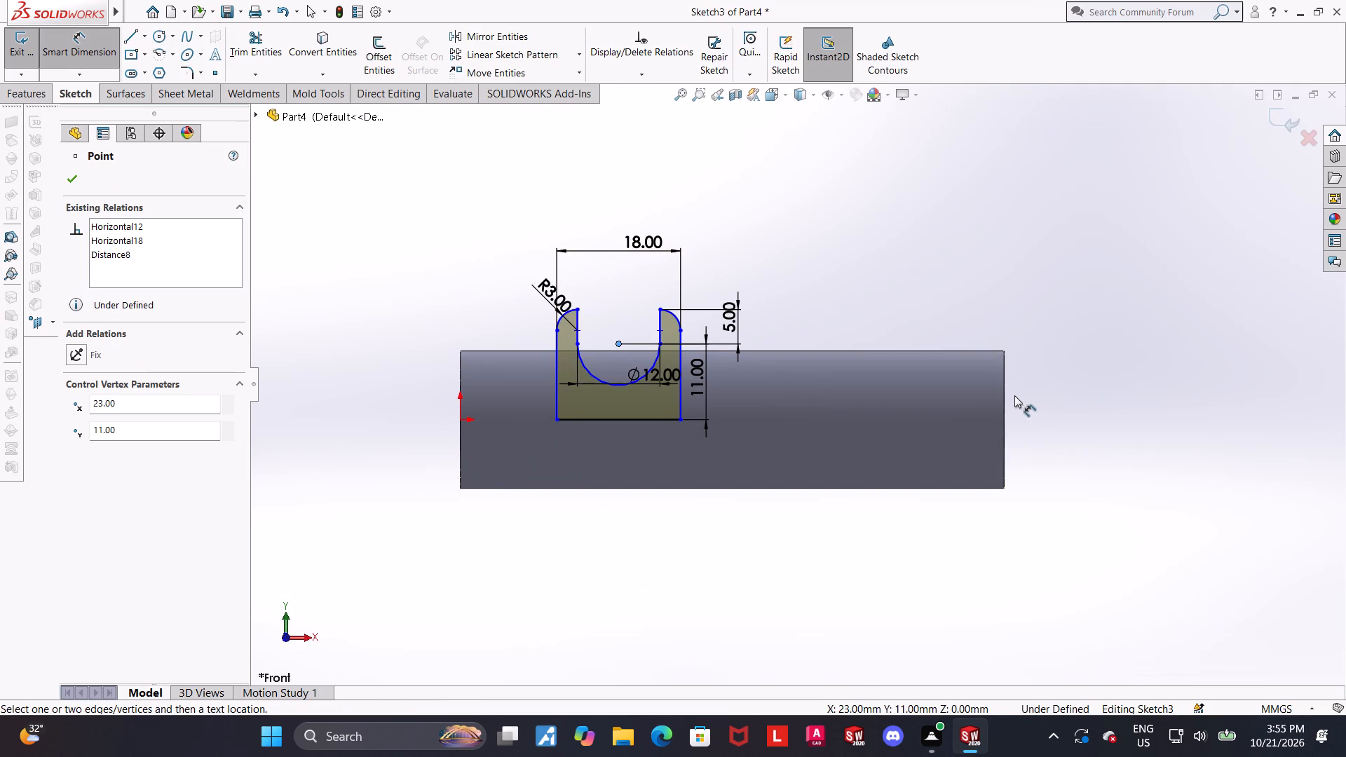
click(1005, 393)
click(953, 546)
key(4)
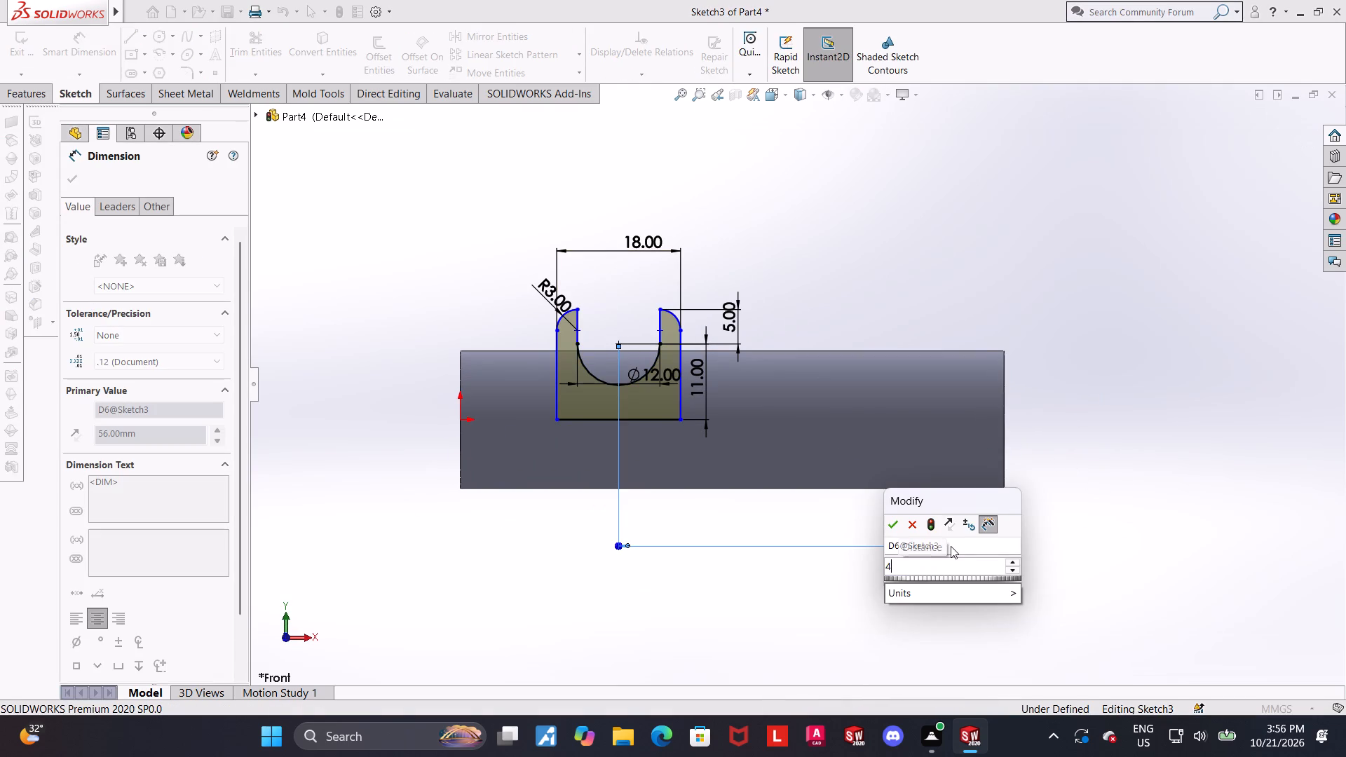
key(8)
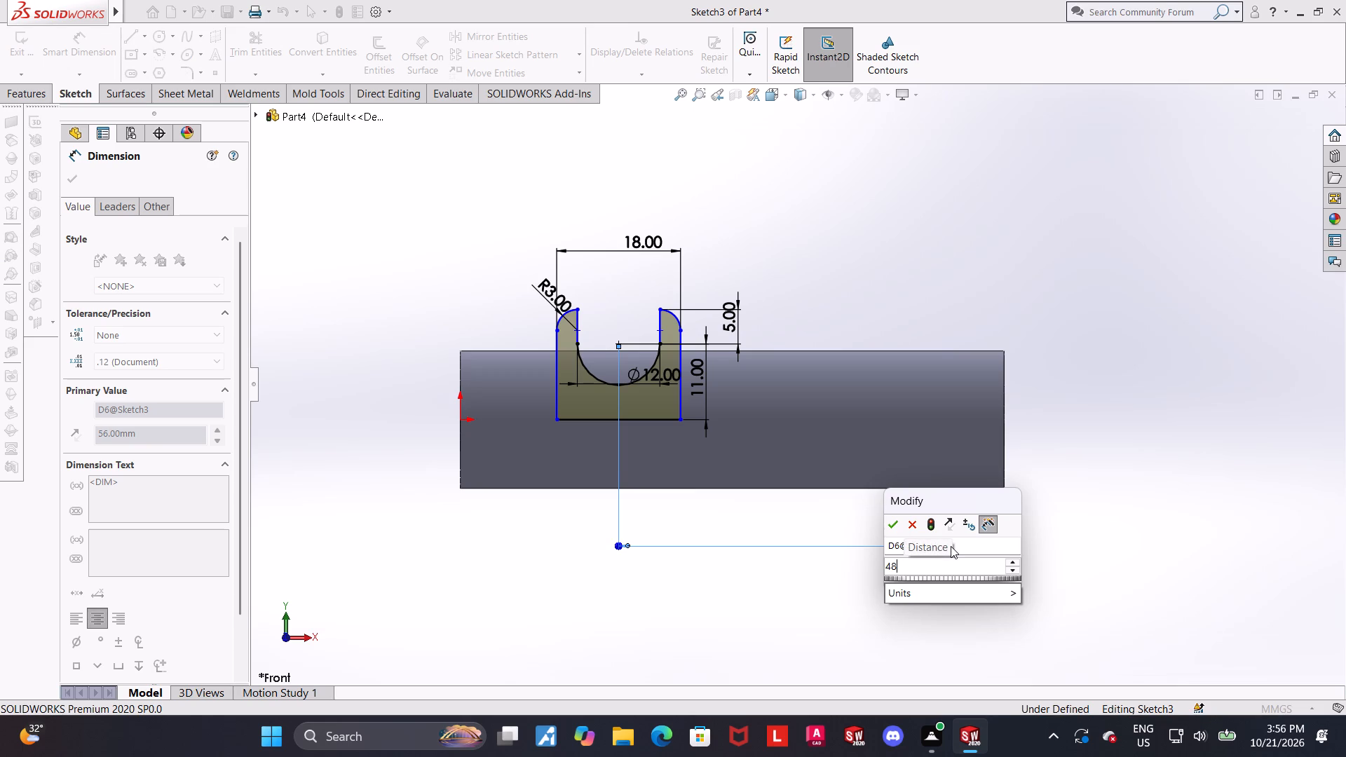
key(Return)
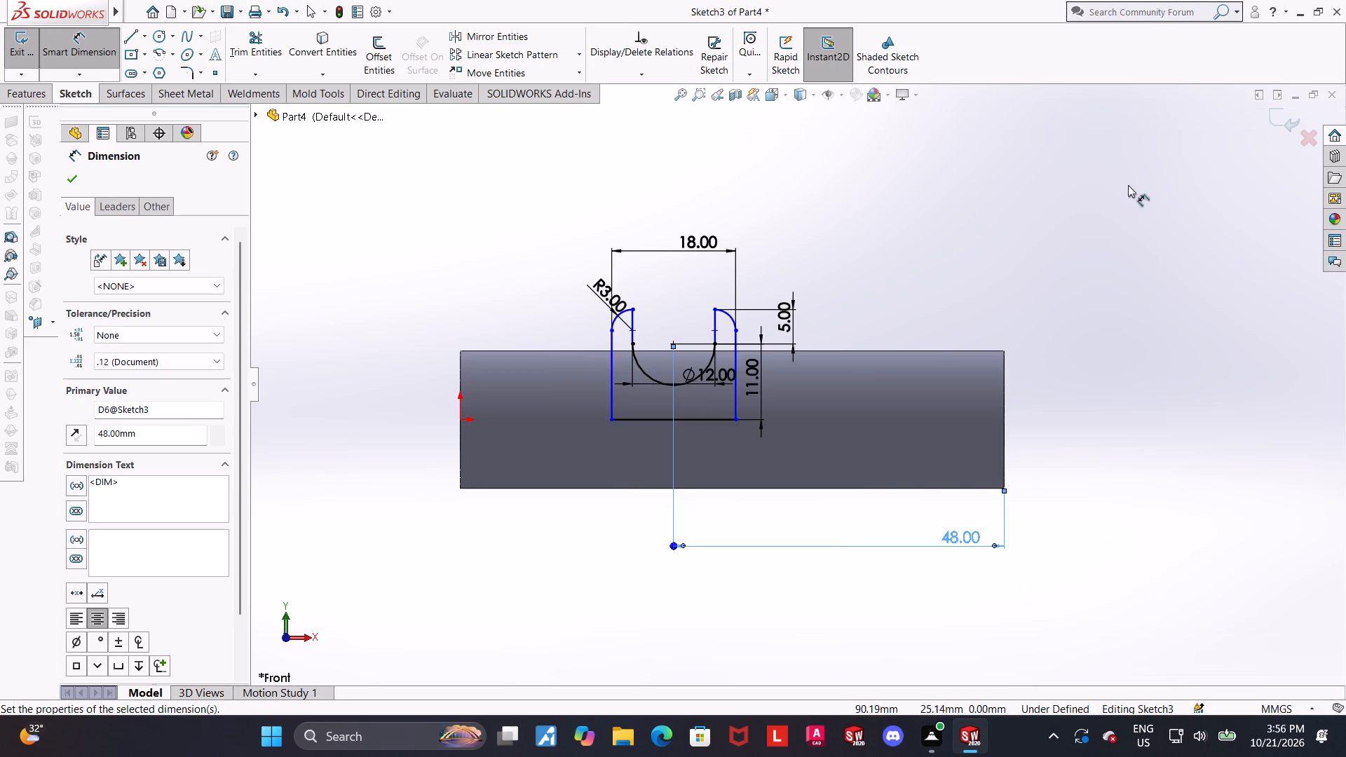
click(1119, 396)
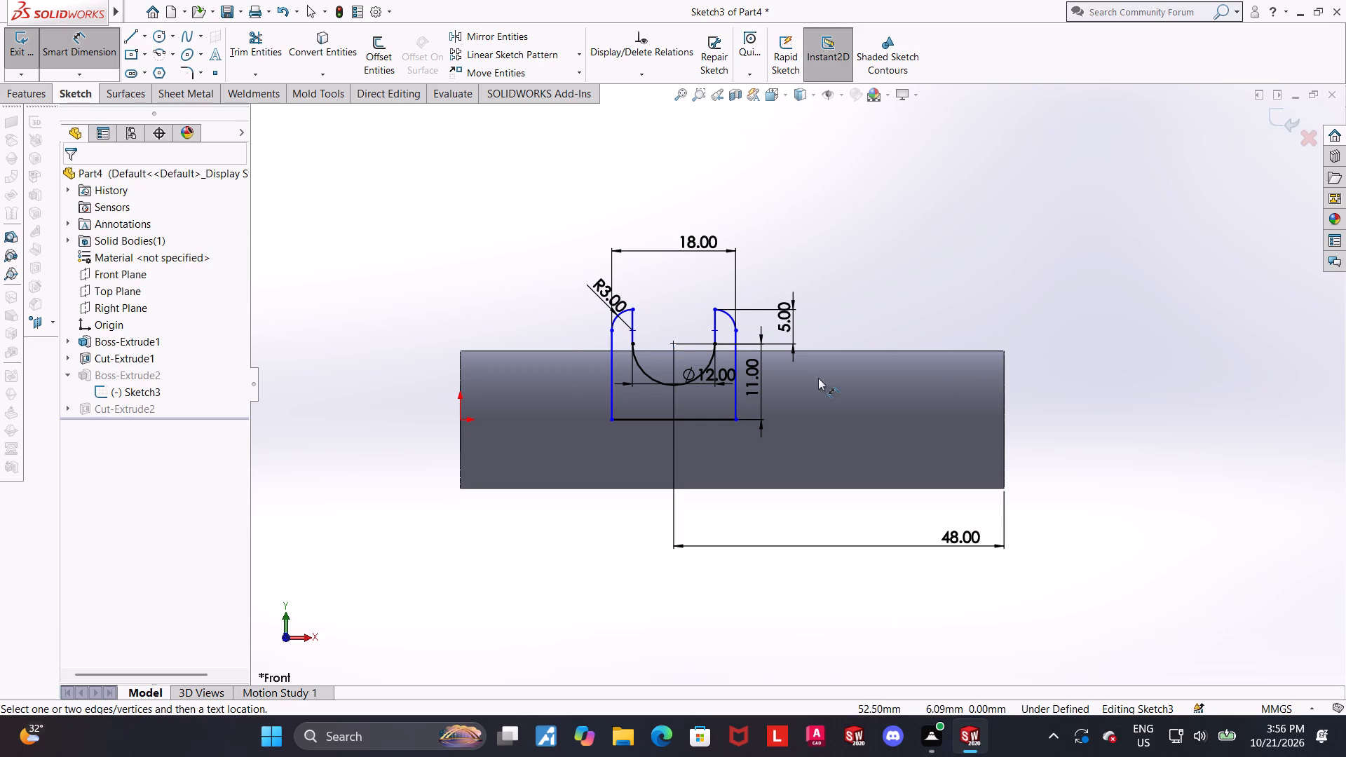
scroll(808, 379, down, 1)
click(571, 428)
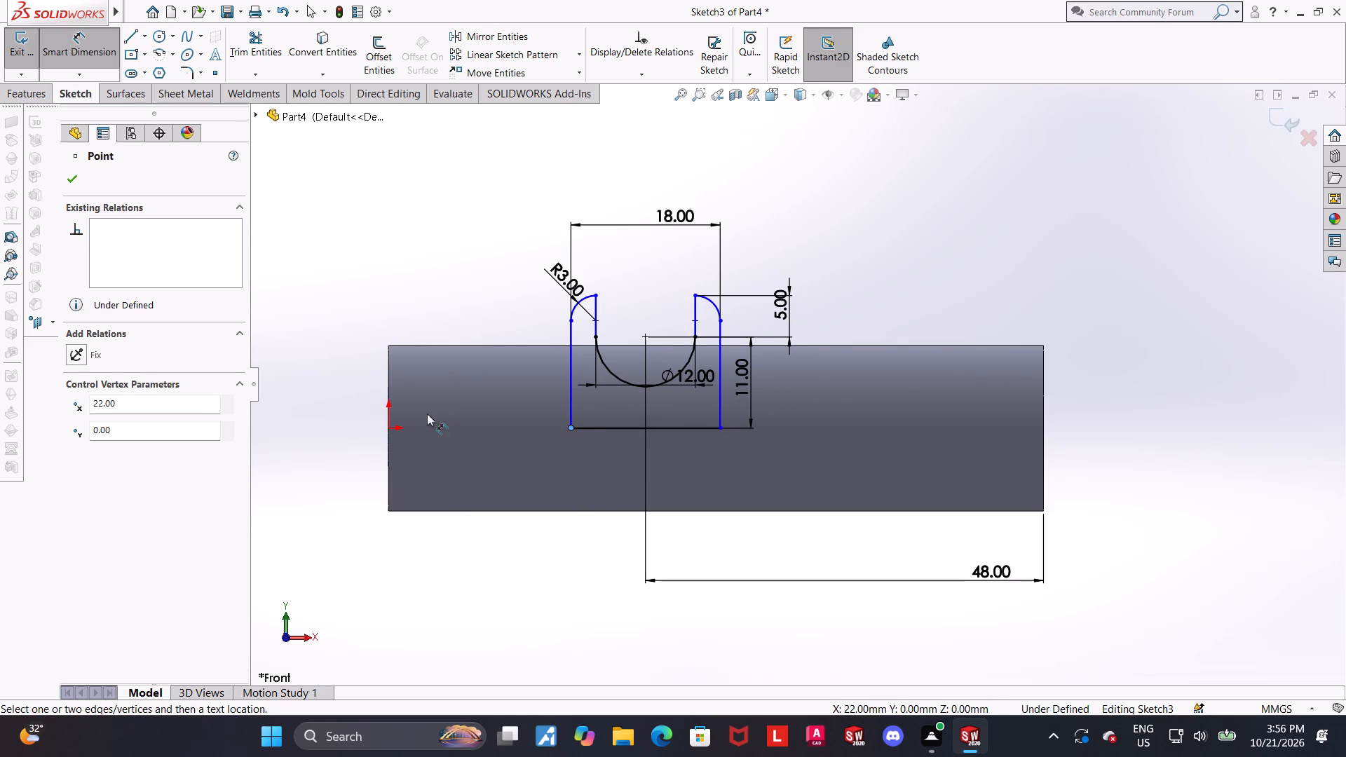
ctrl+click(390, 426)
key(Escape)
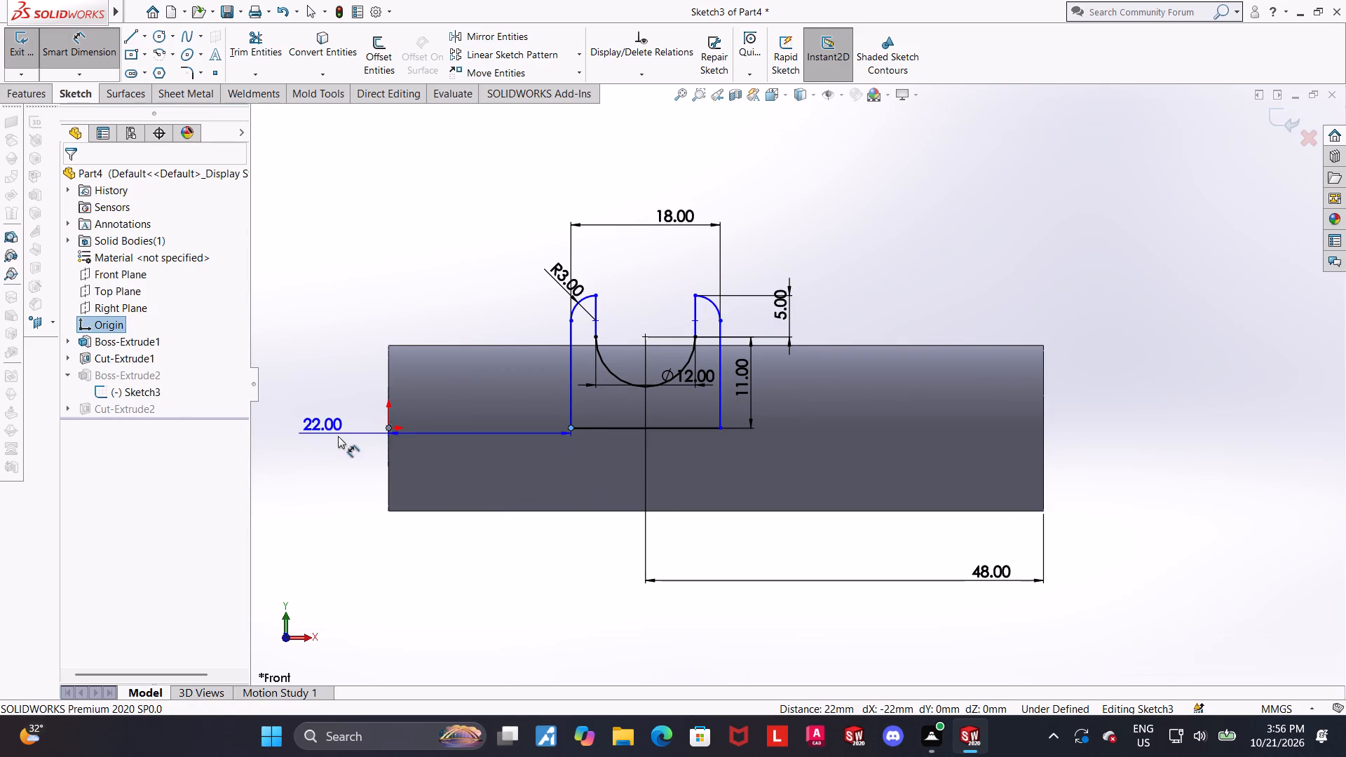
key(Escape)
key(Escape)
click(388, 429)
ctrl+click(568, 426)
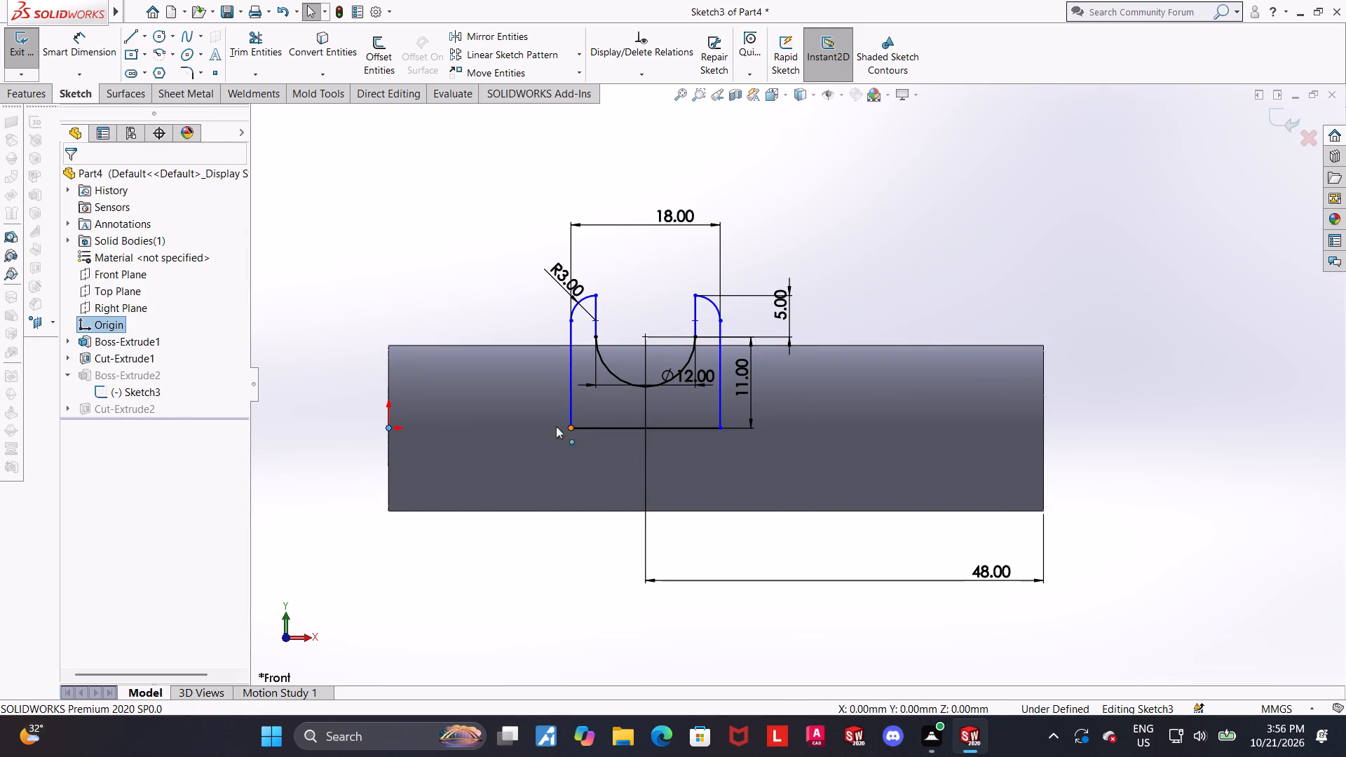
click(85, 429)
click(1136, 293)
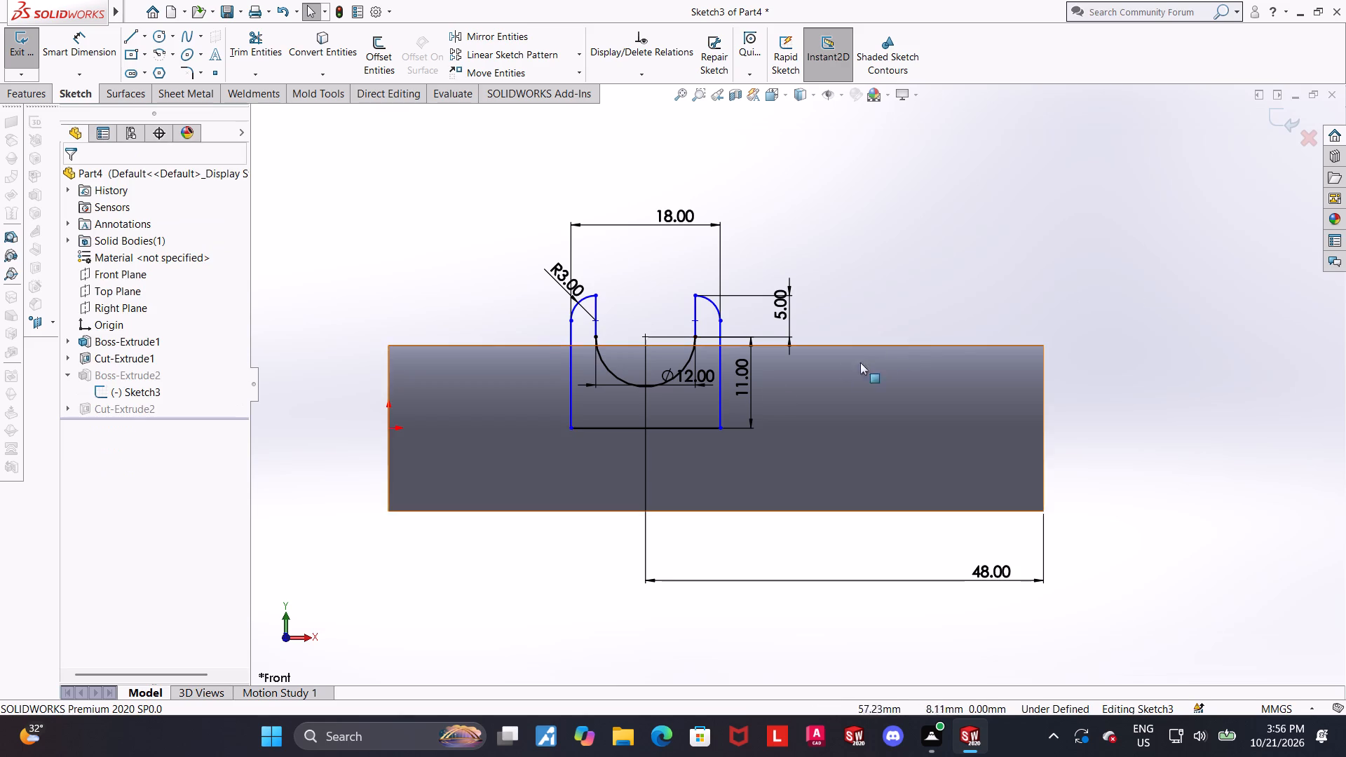
Examine the lug profile's dimensions and the relations on its rounded corner arc to find what is still under-defined.
scroll(775, 383, down, 1)
click(596, 275)
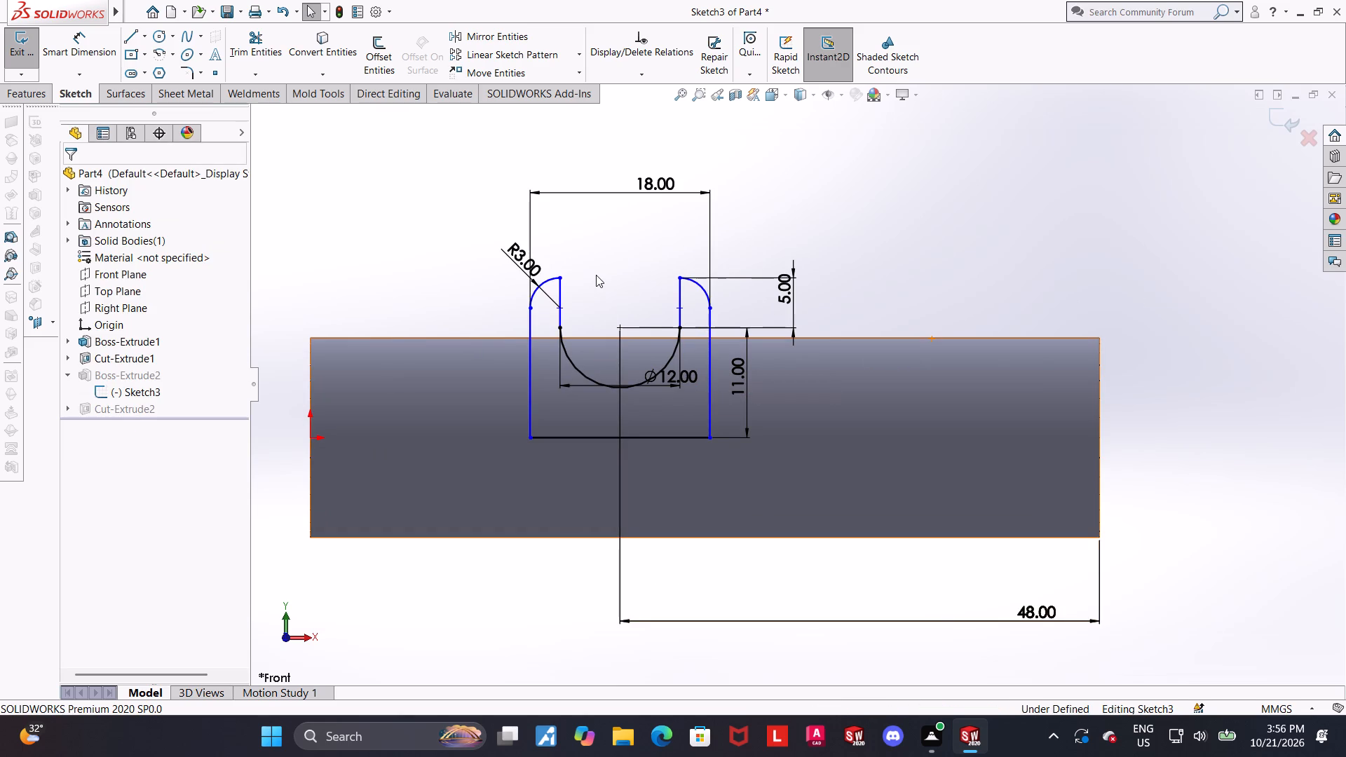
scroll(596, 275, down, 1)
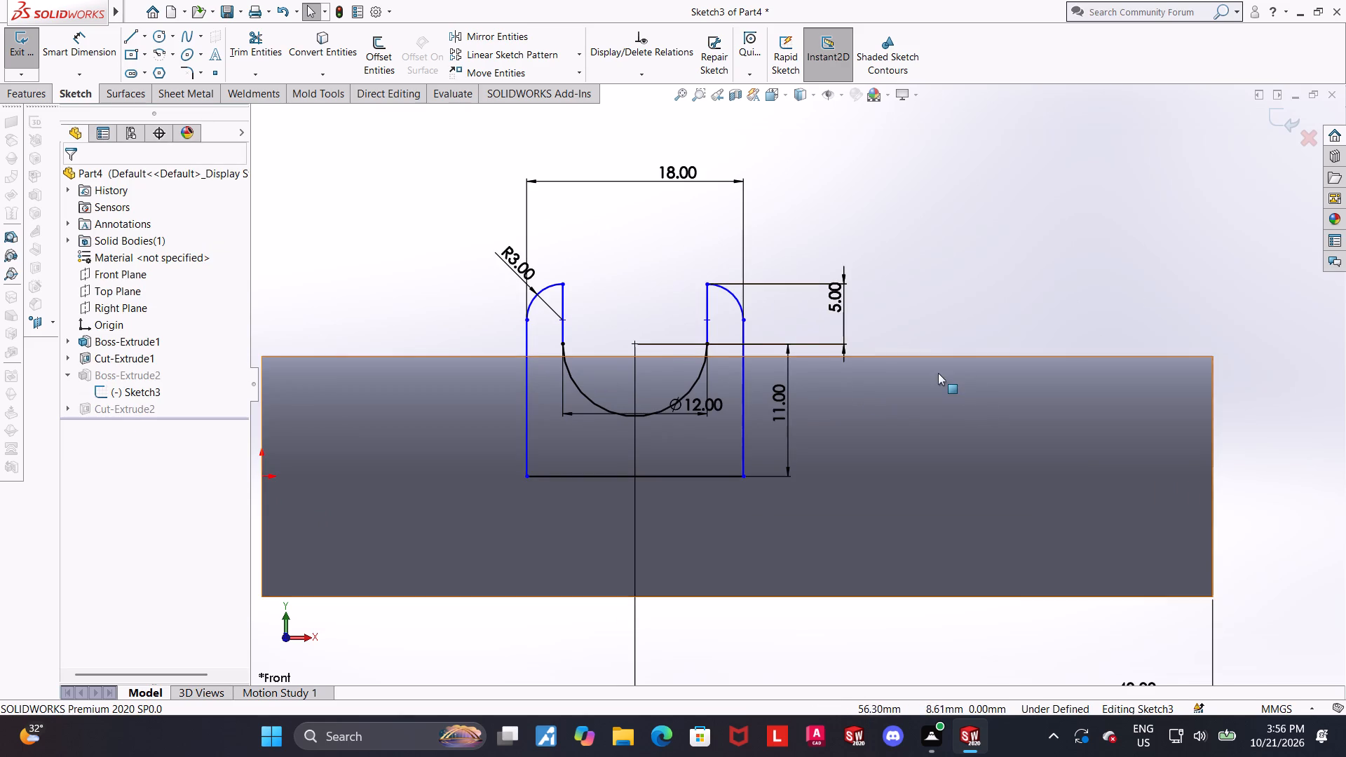
click(957, 293)
scroll(653, 345, up, 1)
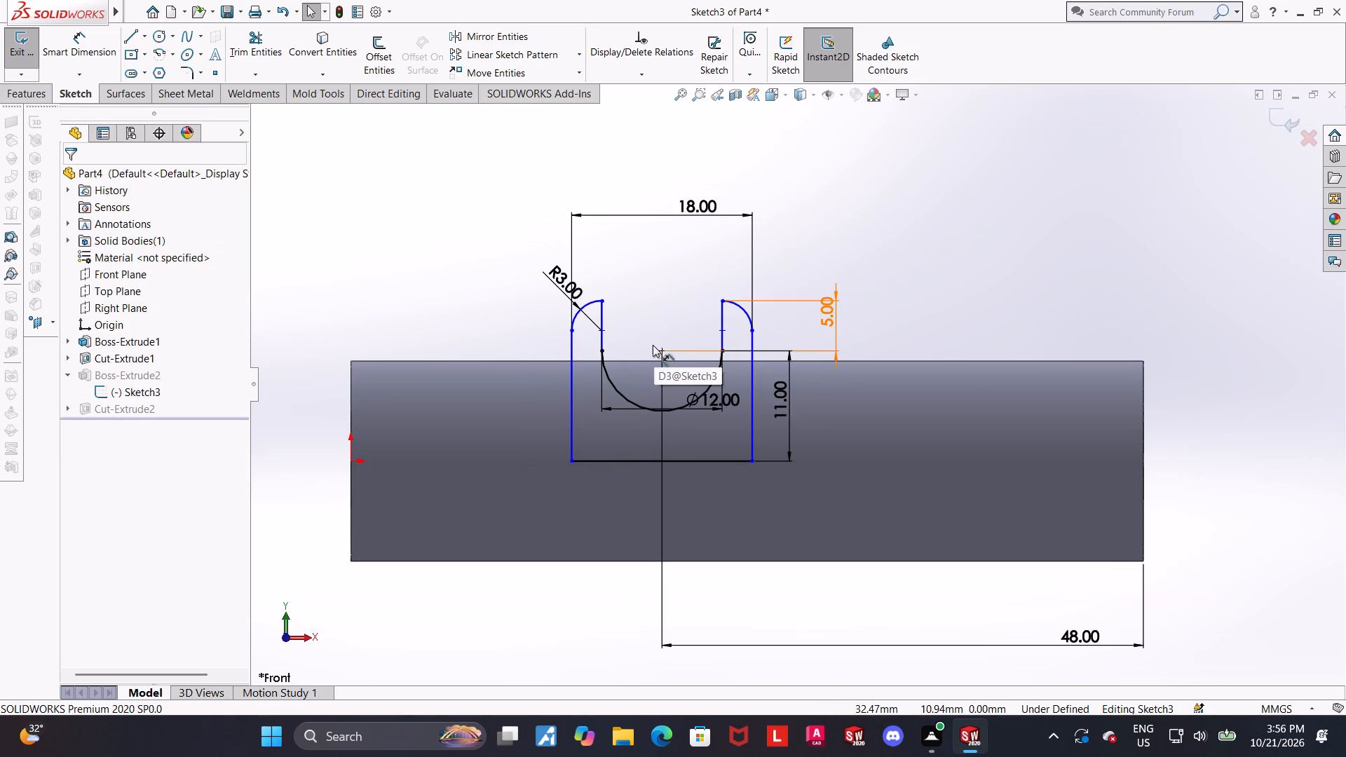
scroll(703, 397, down, 1)
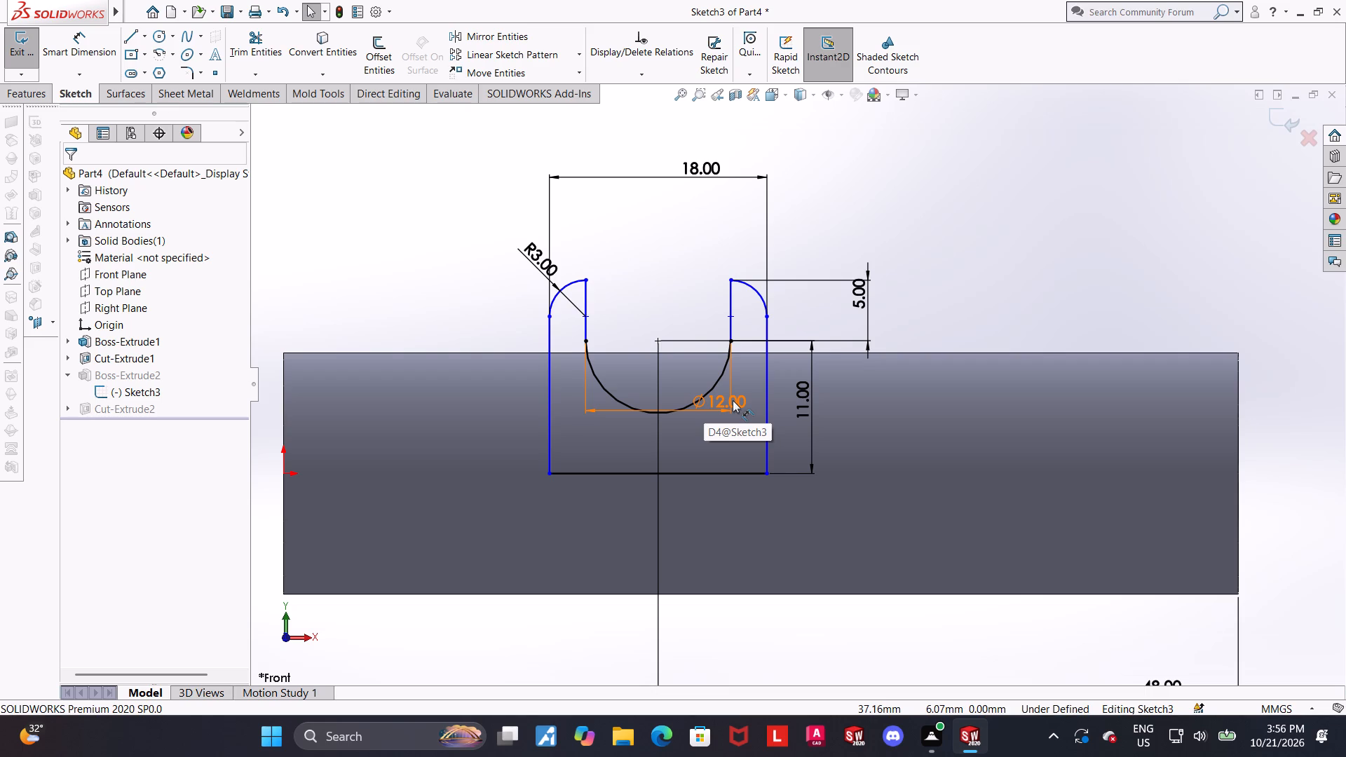
click(989, 259)
scroll(562, 322, up, 2)
click(1010, 299)
scroll(934, 348, down, 1)
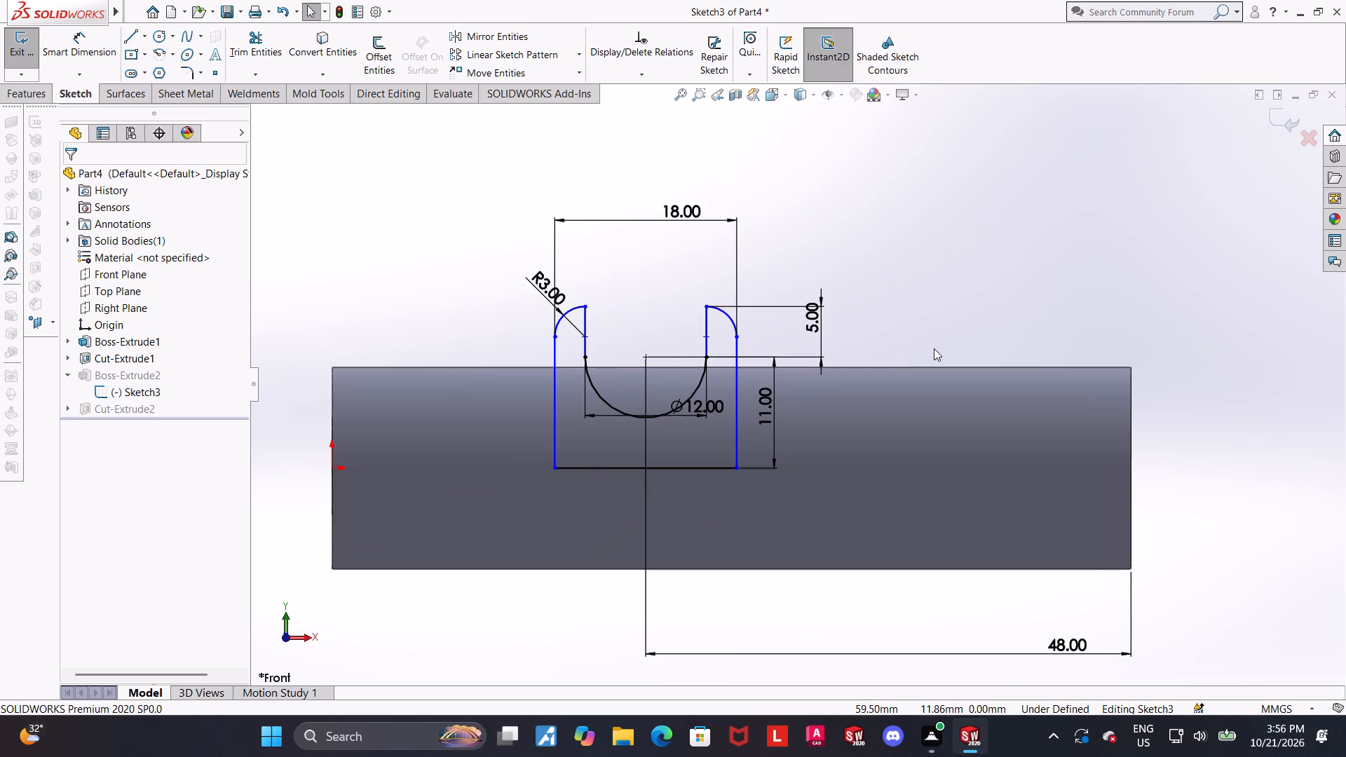
click(861, 214)
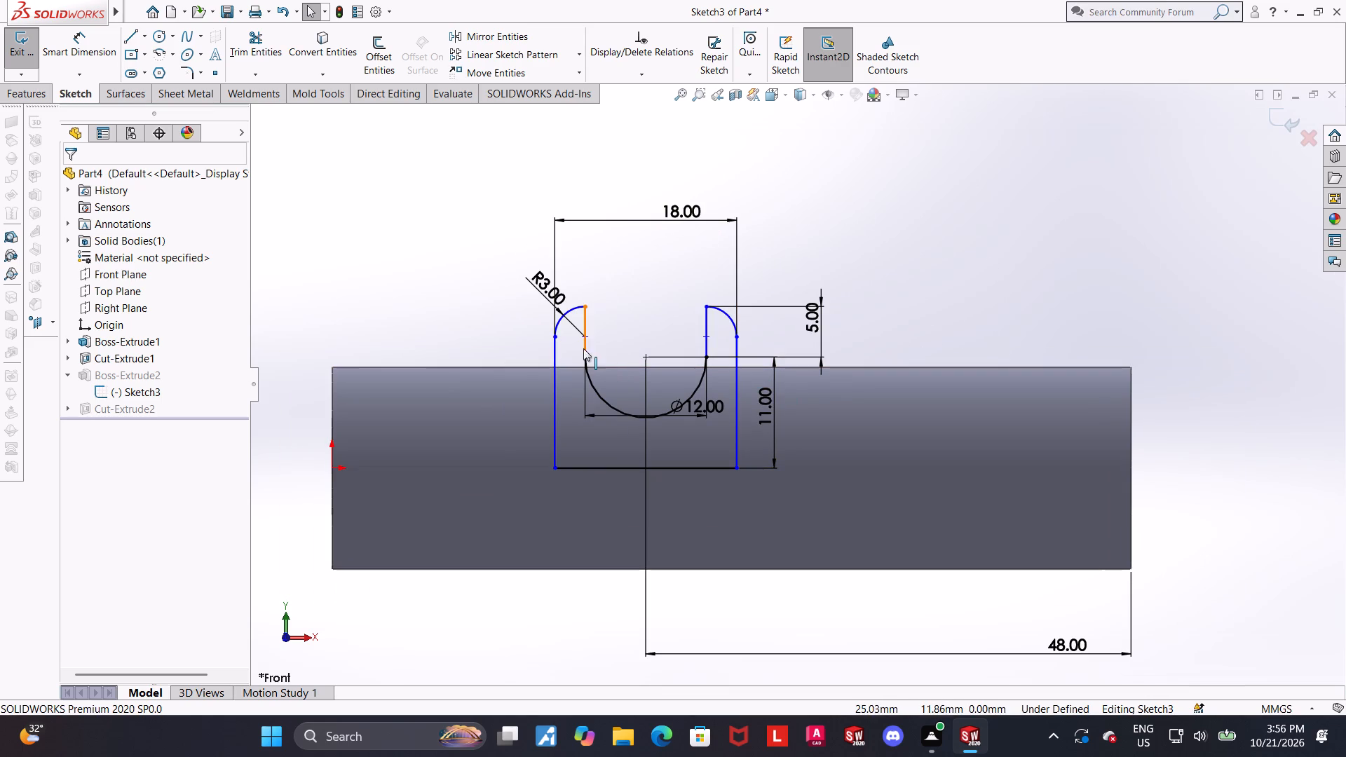
click(564, 322)
click(562, 322)
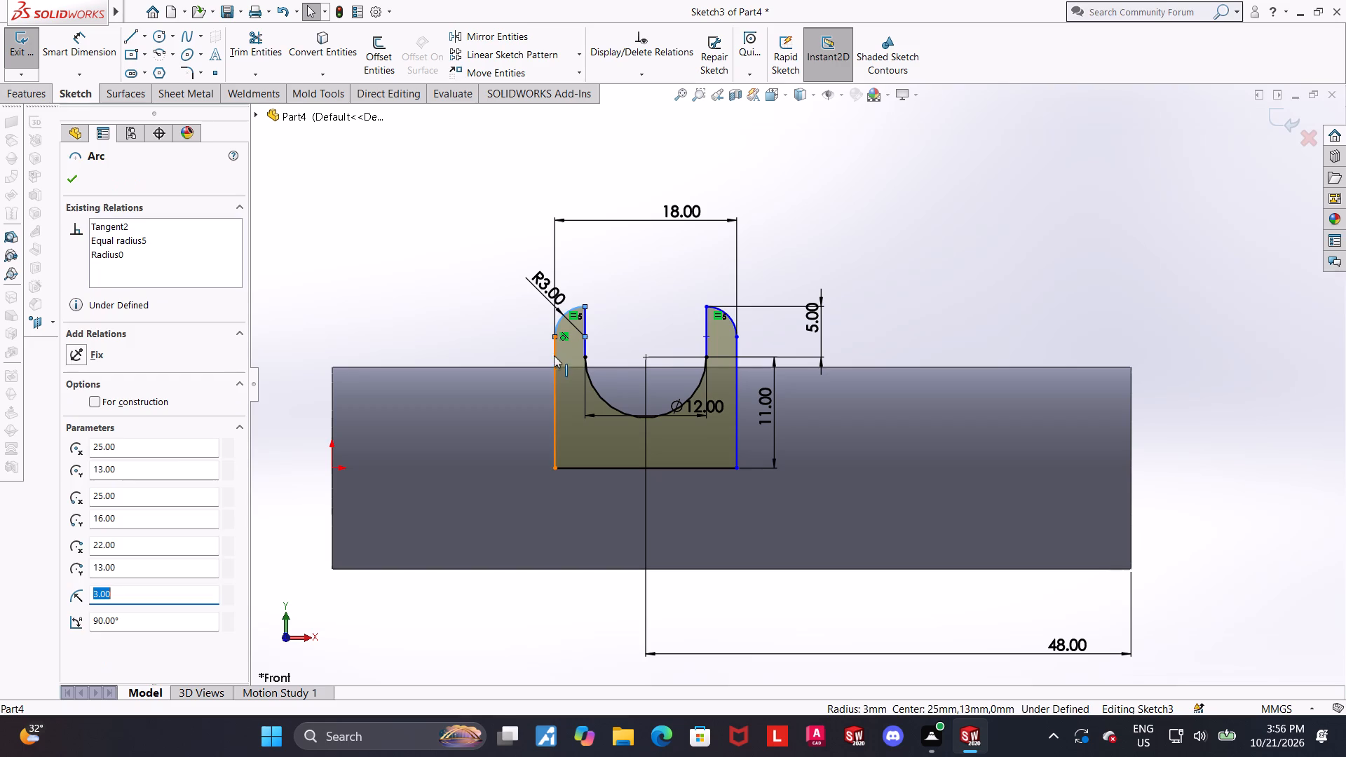
click(502, 321)
click(498, 311)
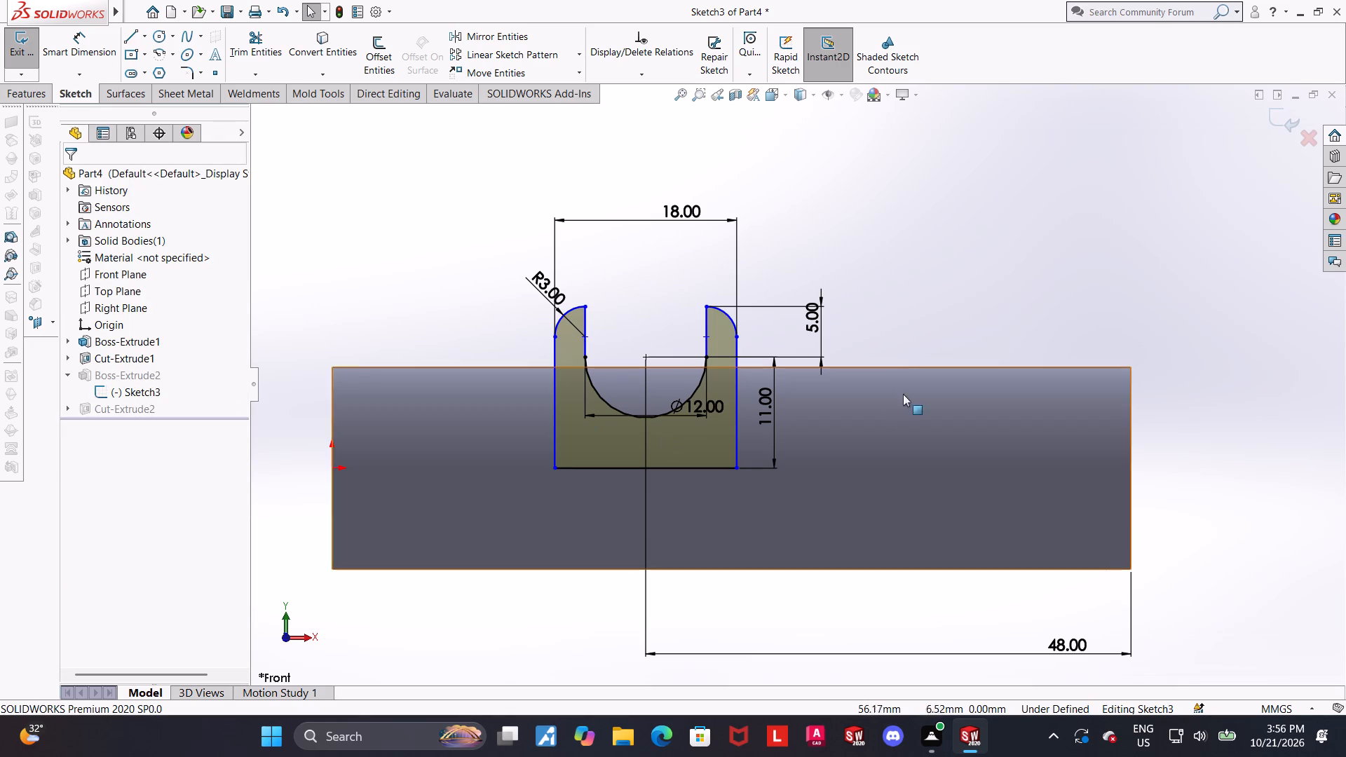
click(910, 340)
scroll(910, 339, up, 1)
click(922, 299)
scroll(821, 477, down, 1)
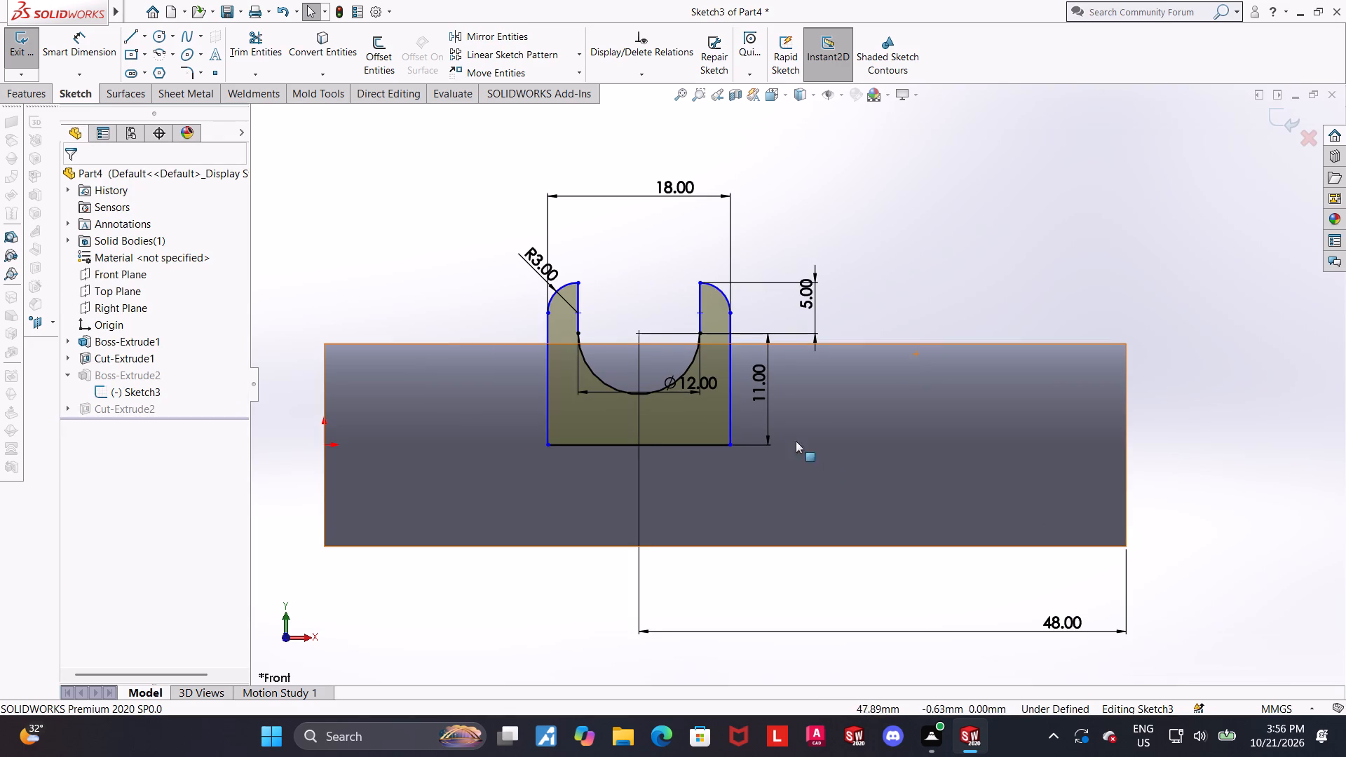
click(335, 213)
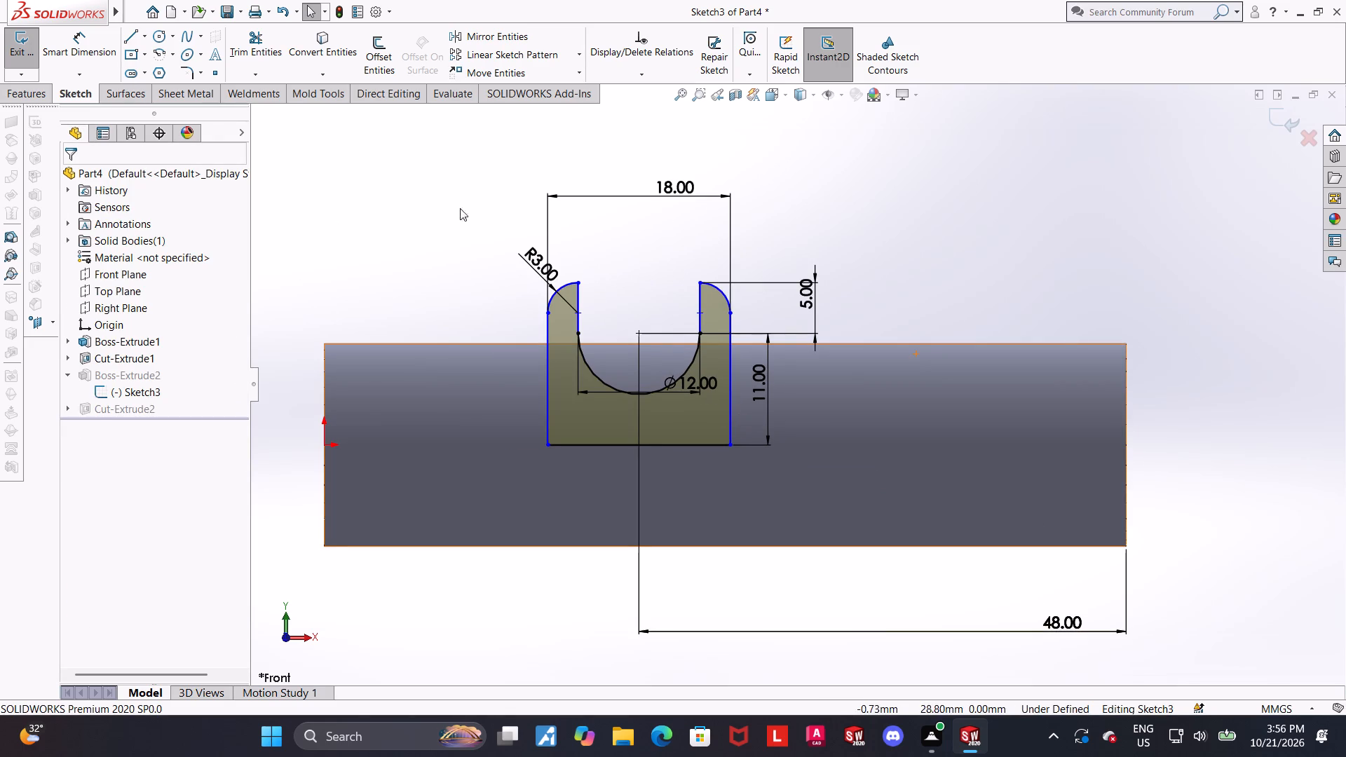
click(995, 268)
click(960, 275)
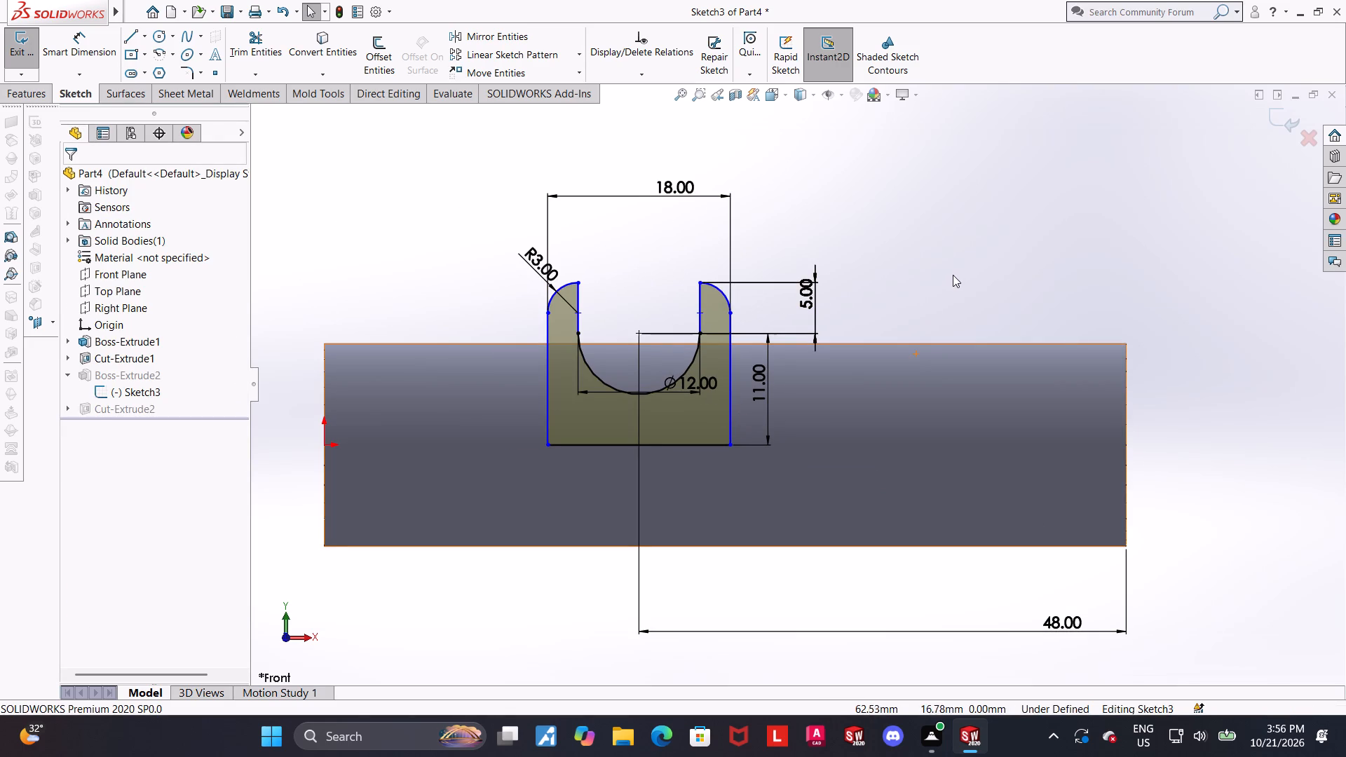
Replace the notch arc's 12 mm diameter dimension with a 6 mm radius dimension.
click(86, 35)
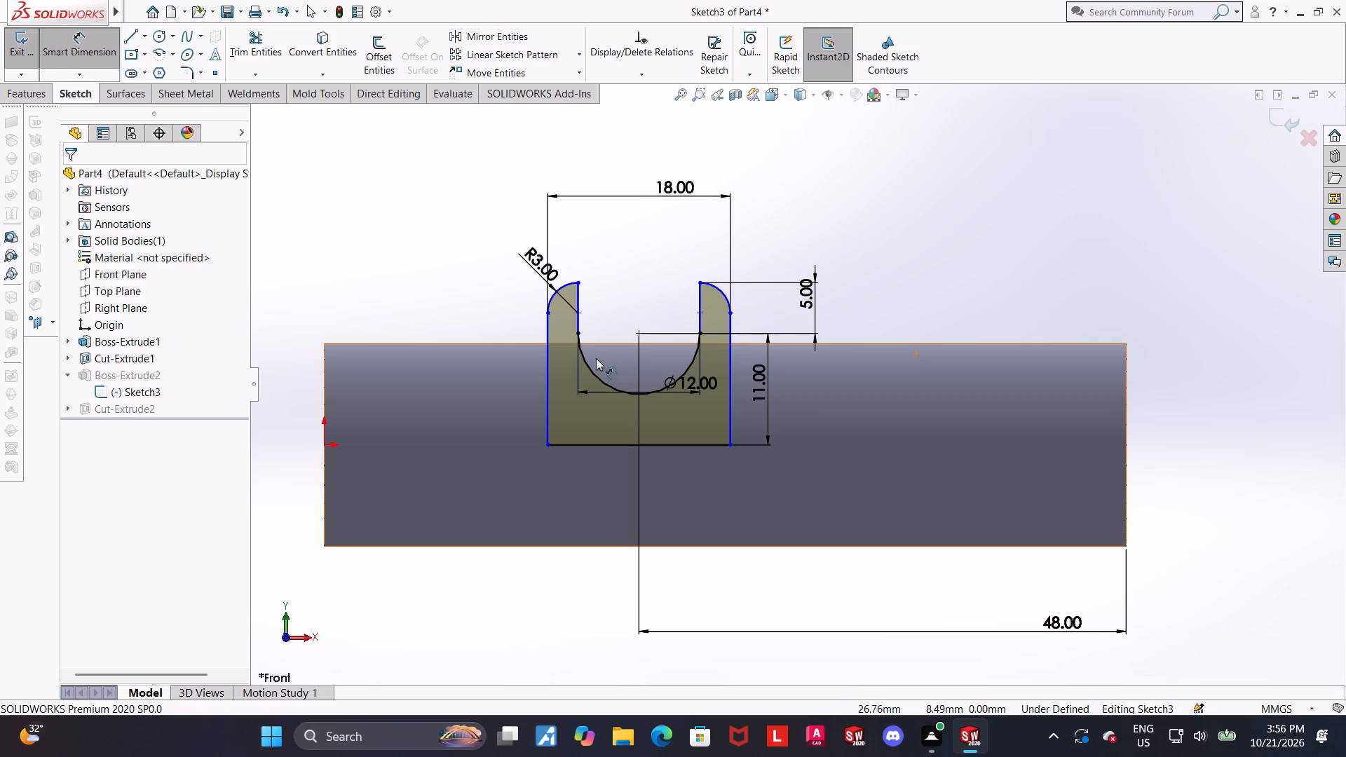
key(Escape)
right_click(677, 379)
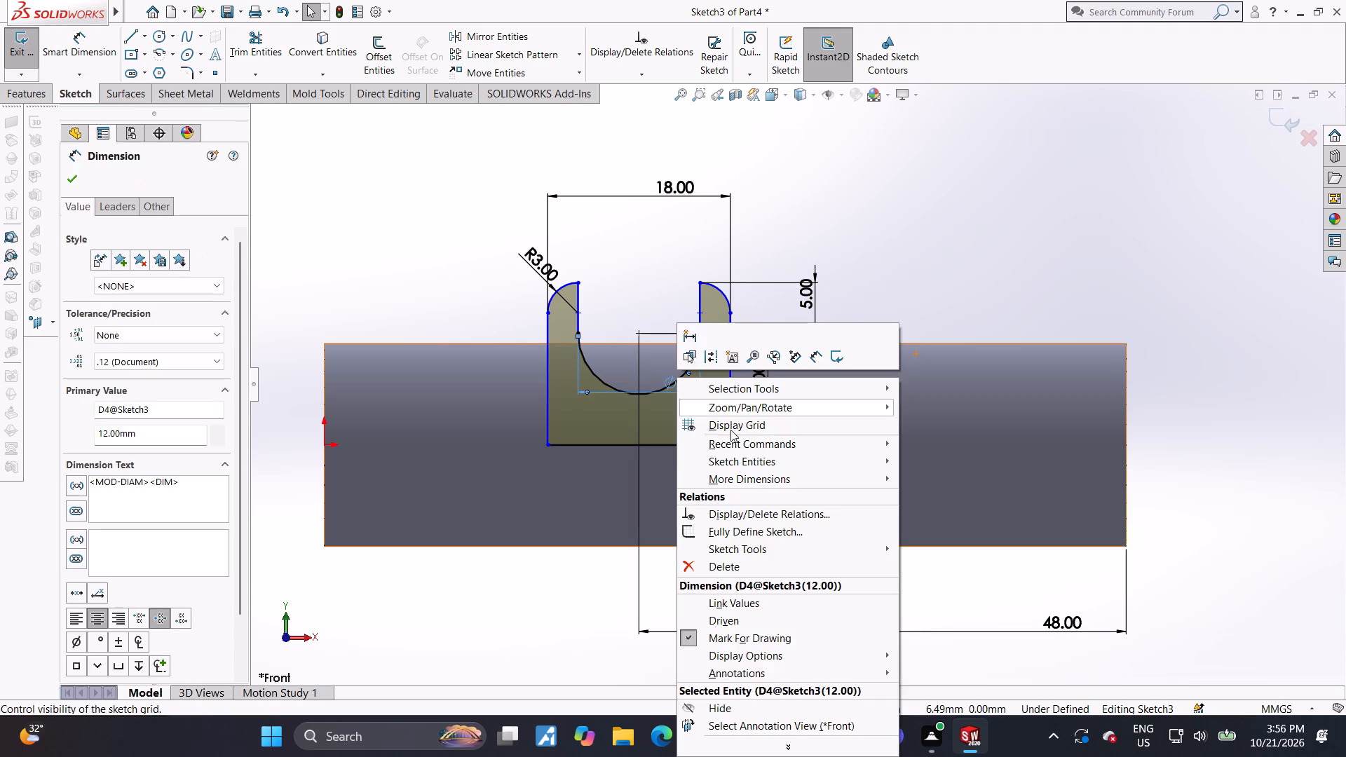
click(716, 566)
key(Escape)
click(85, 50)
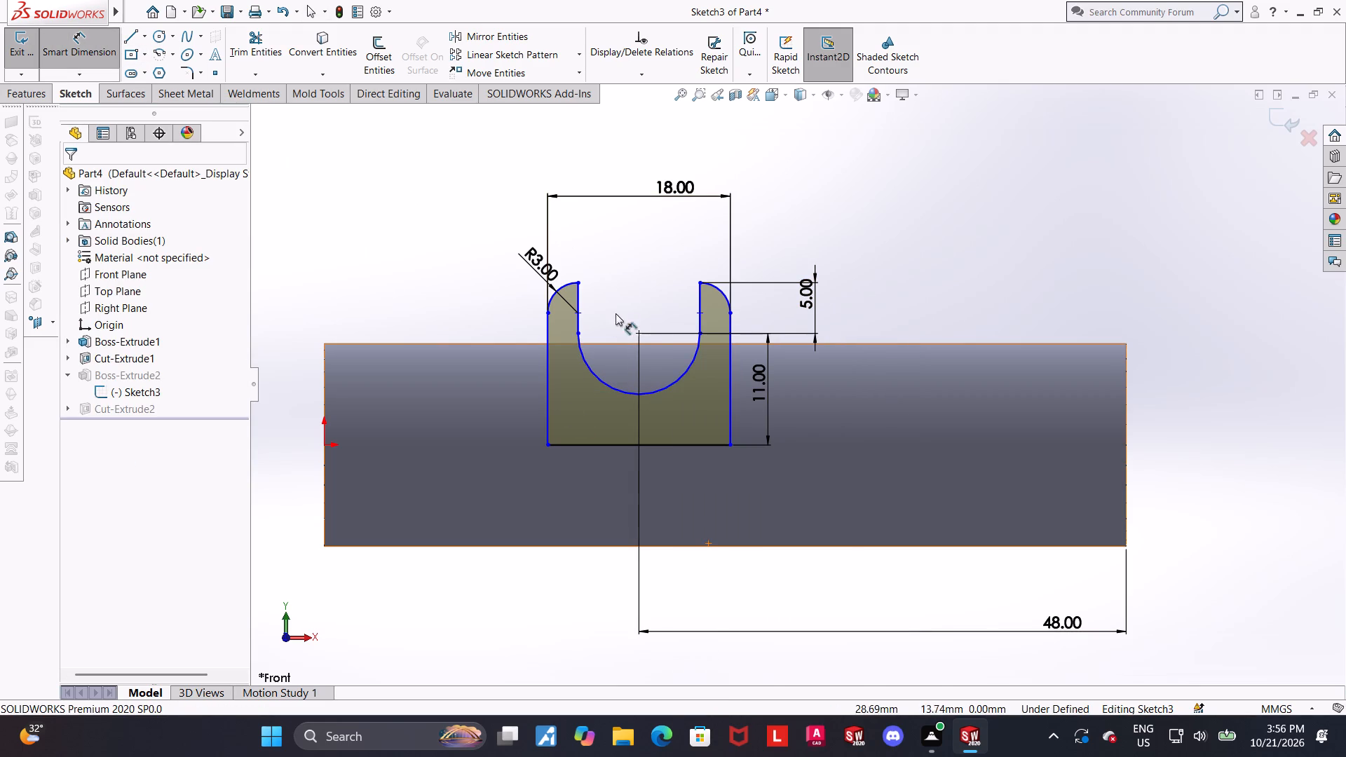
click(677, 382)
click(695, 410)
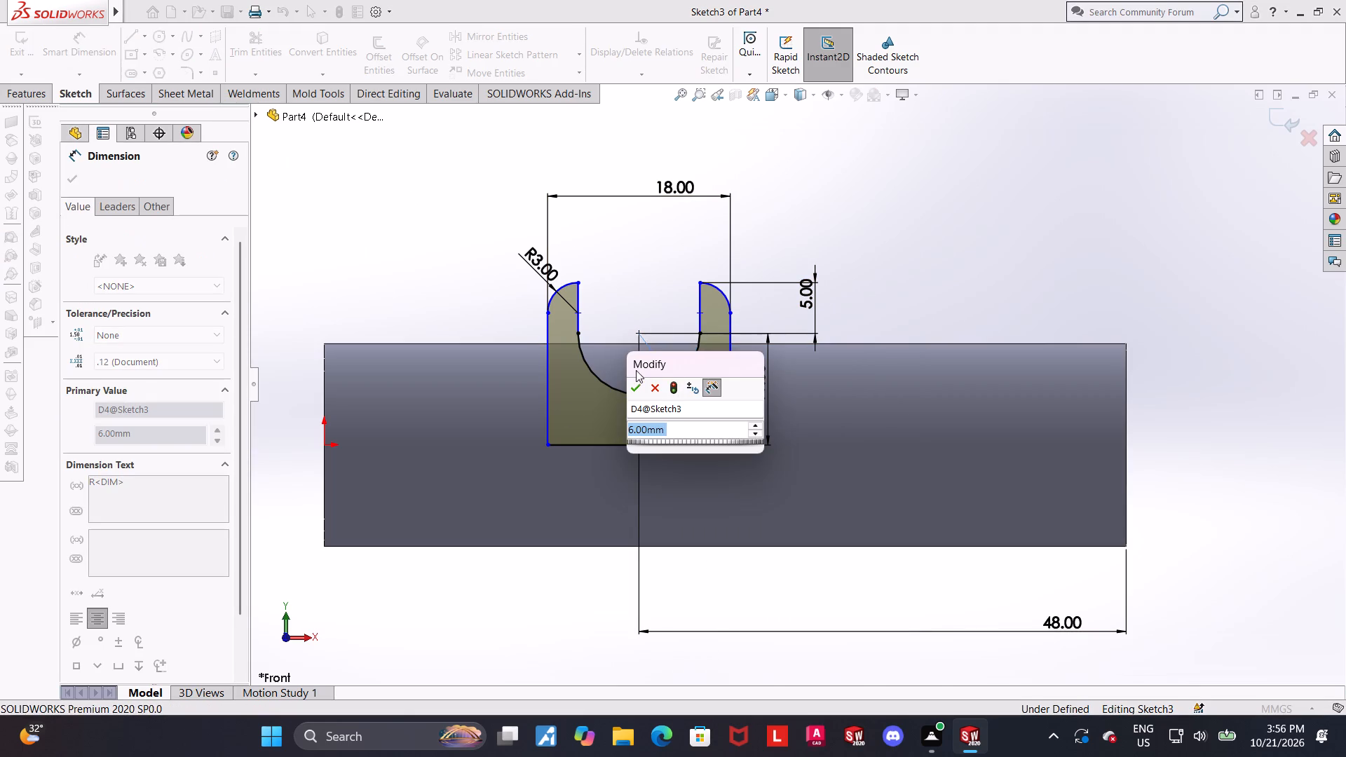
click(635, 382)
key(Escape)
key(Escape)
Make both straight inner sides of the notch tangent to the notch's bottom arc.
click(576, 301)
ctrl+click(578, 341)
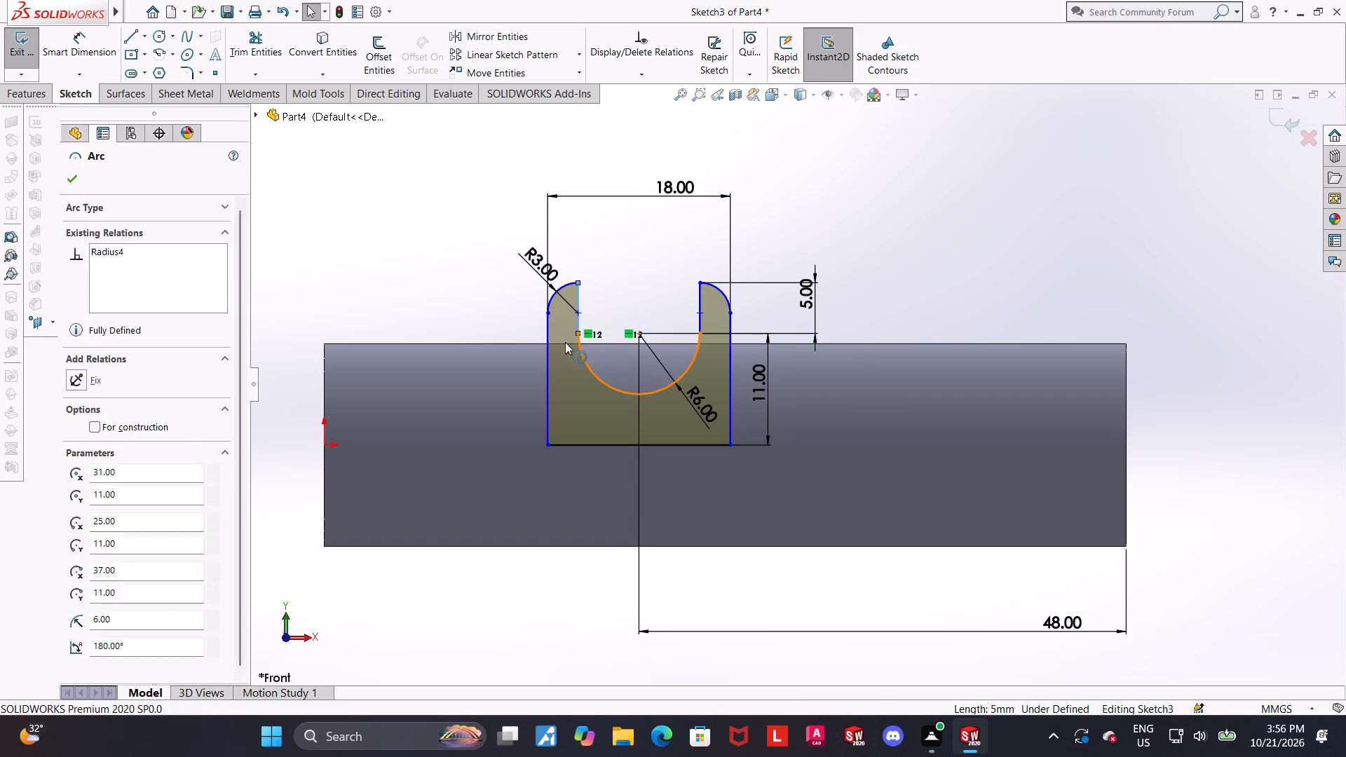
click(77, 424)
click(988, 205)
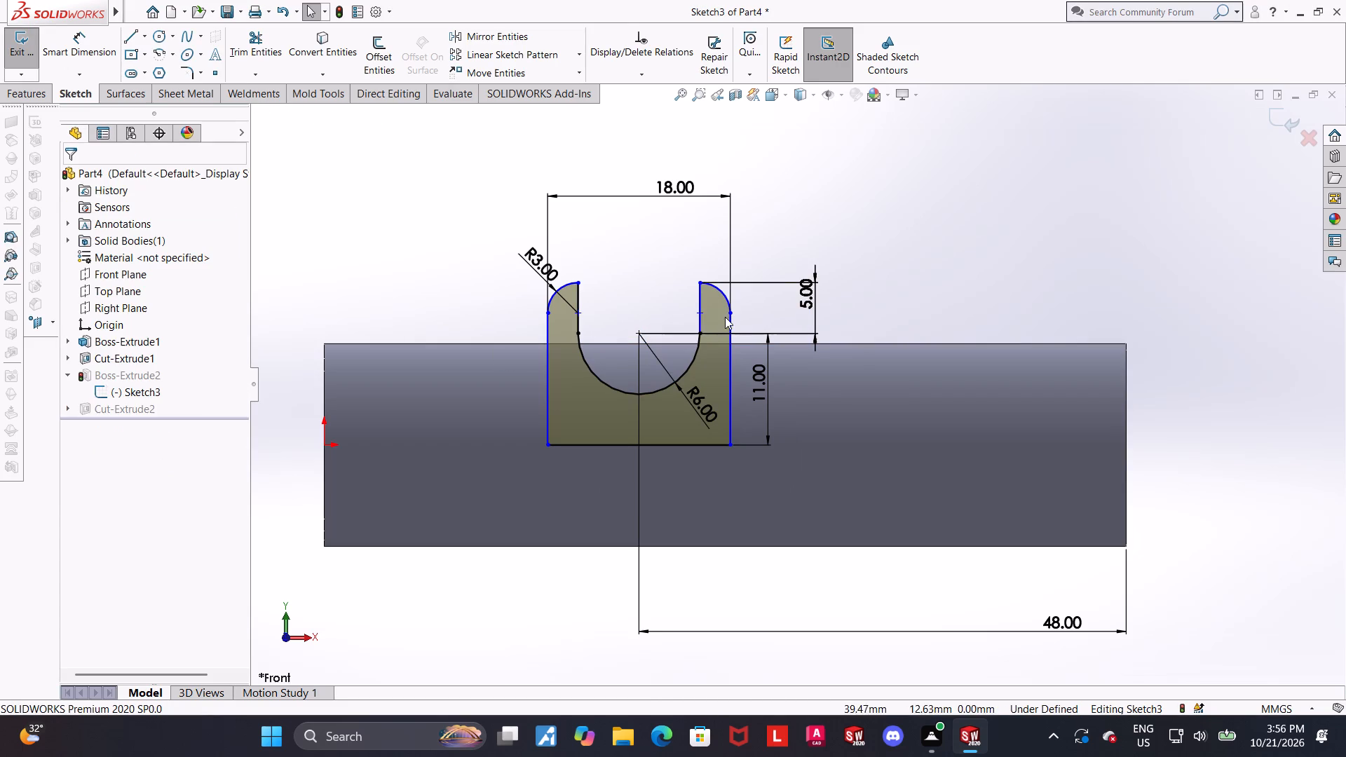
click(698, 301)
ctrl+click(695, 349)
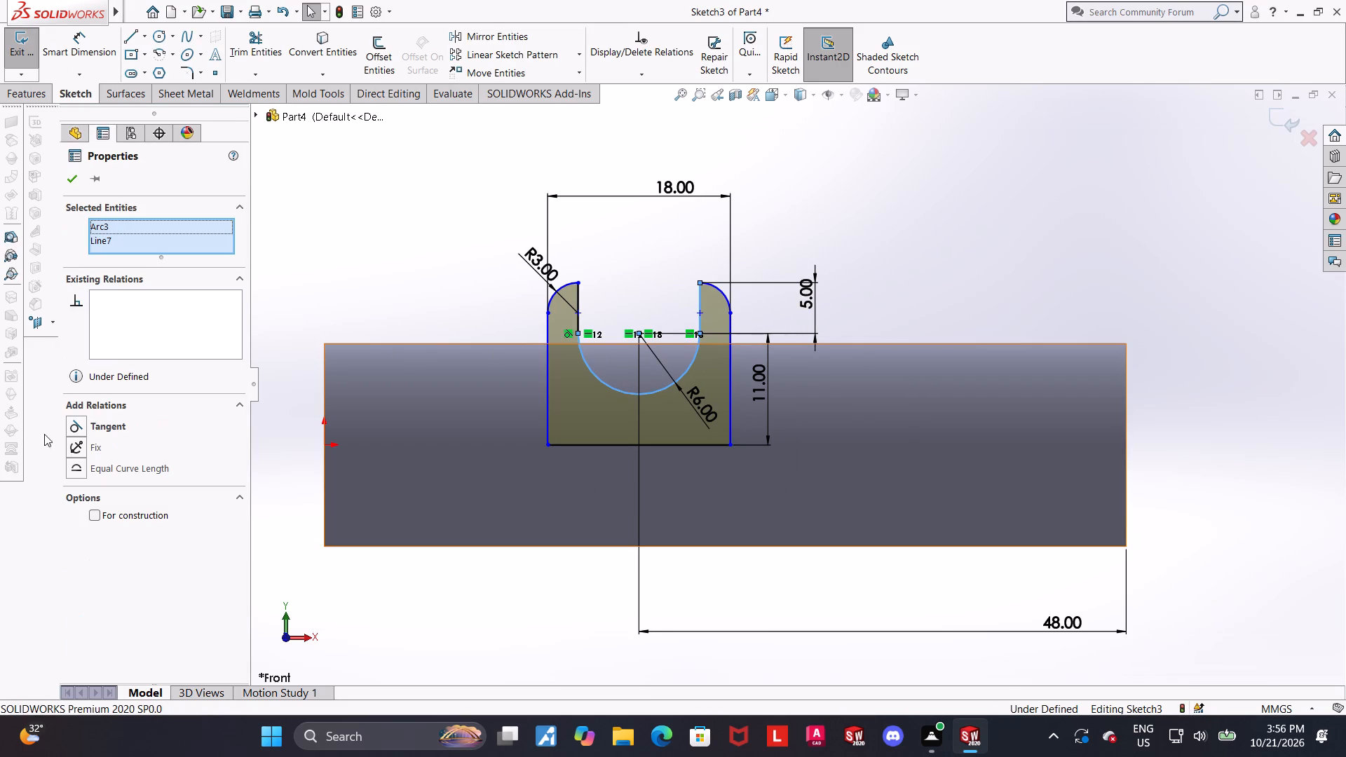
click(74, 425)
click(930, 252)
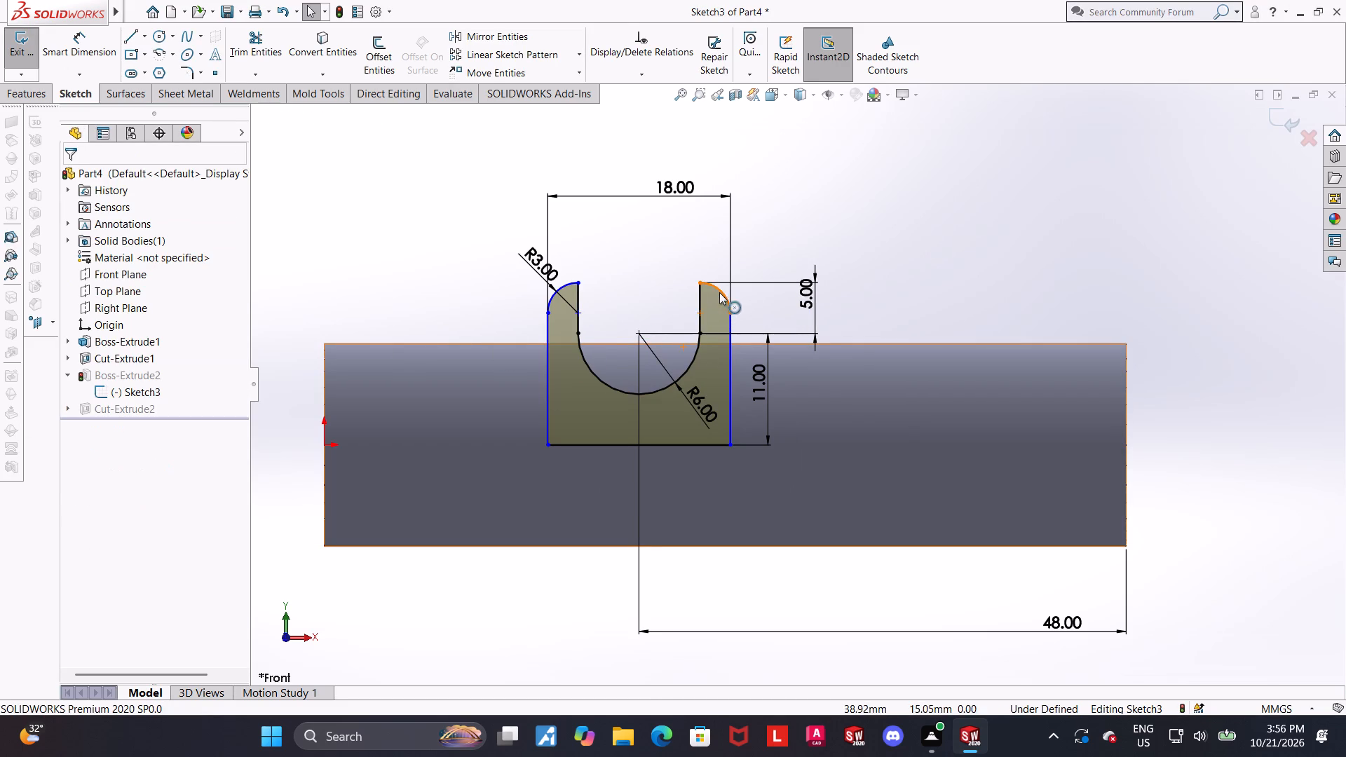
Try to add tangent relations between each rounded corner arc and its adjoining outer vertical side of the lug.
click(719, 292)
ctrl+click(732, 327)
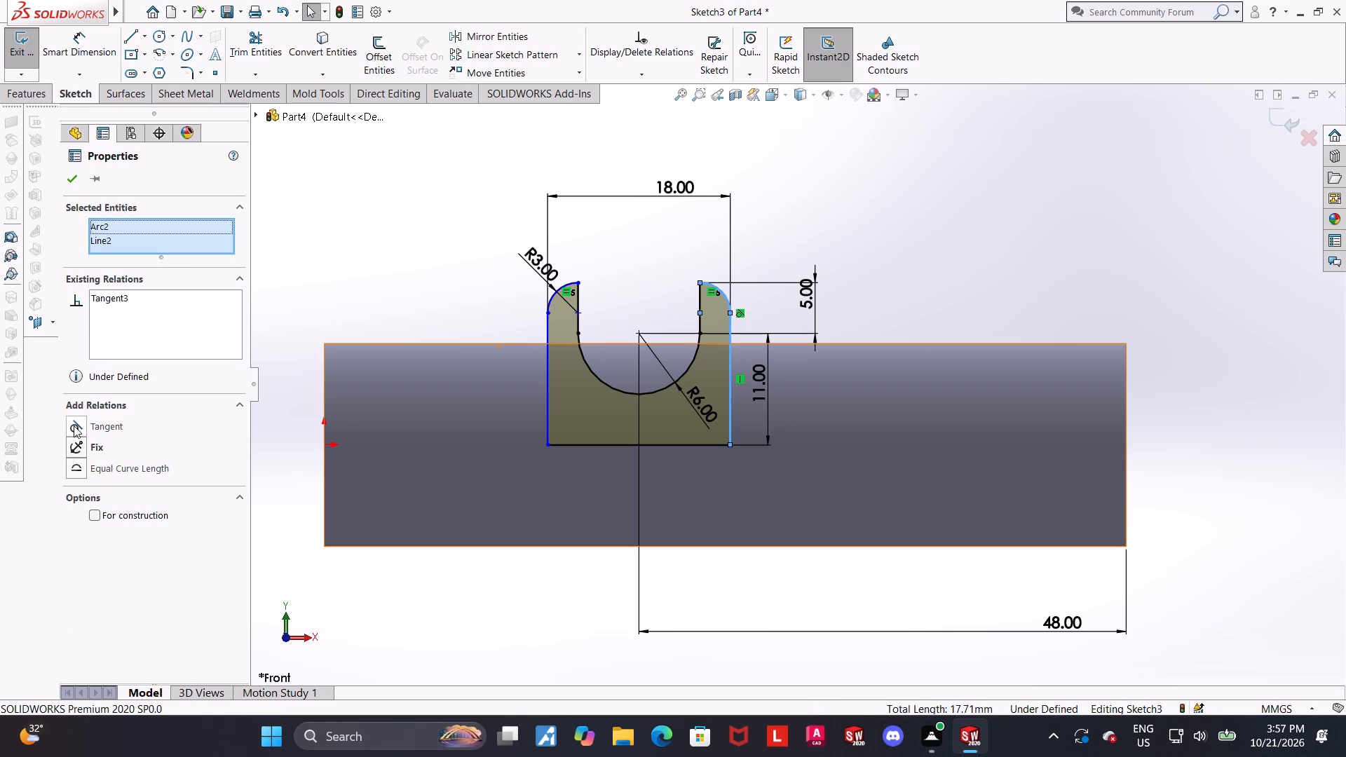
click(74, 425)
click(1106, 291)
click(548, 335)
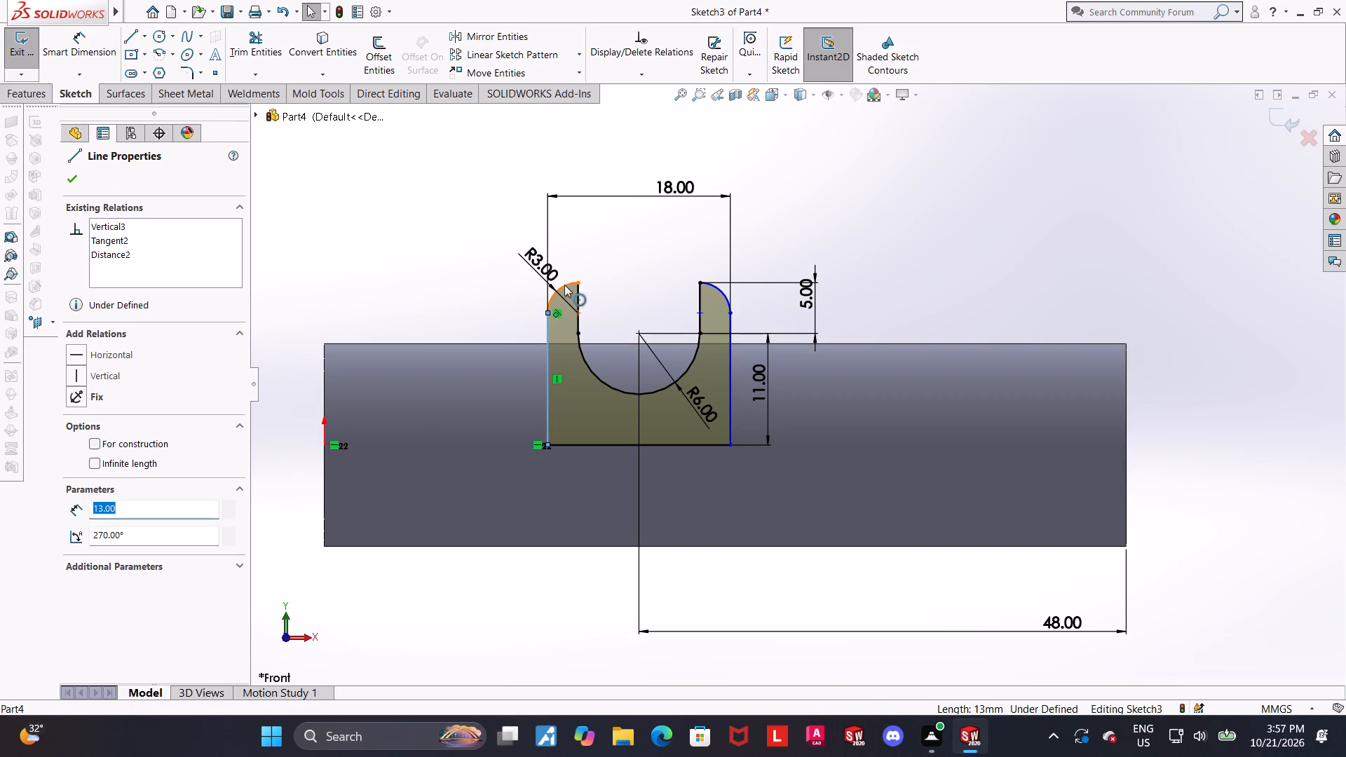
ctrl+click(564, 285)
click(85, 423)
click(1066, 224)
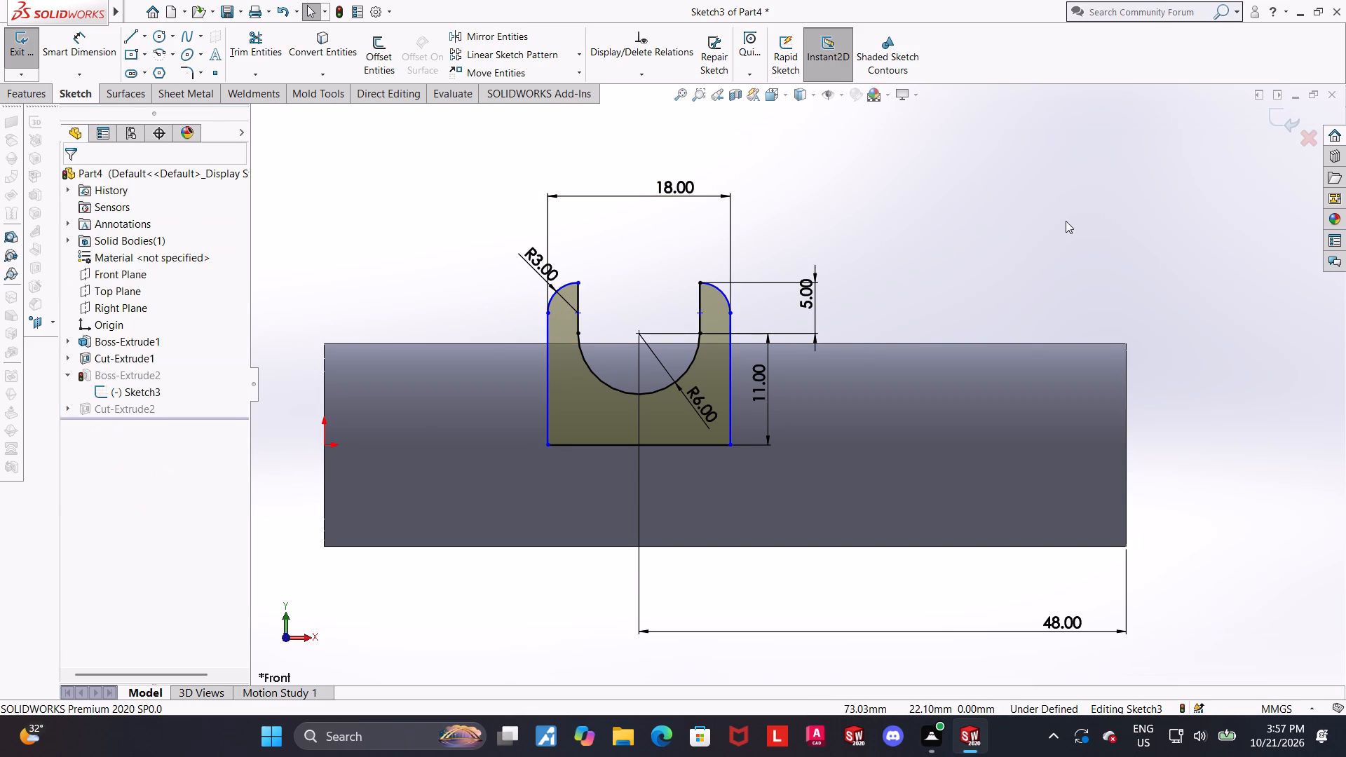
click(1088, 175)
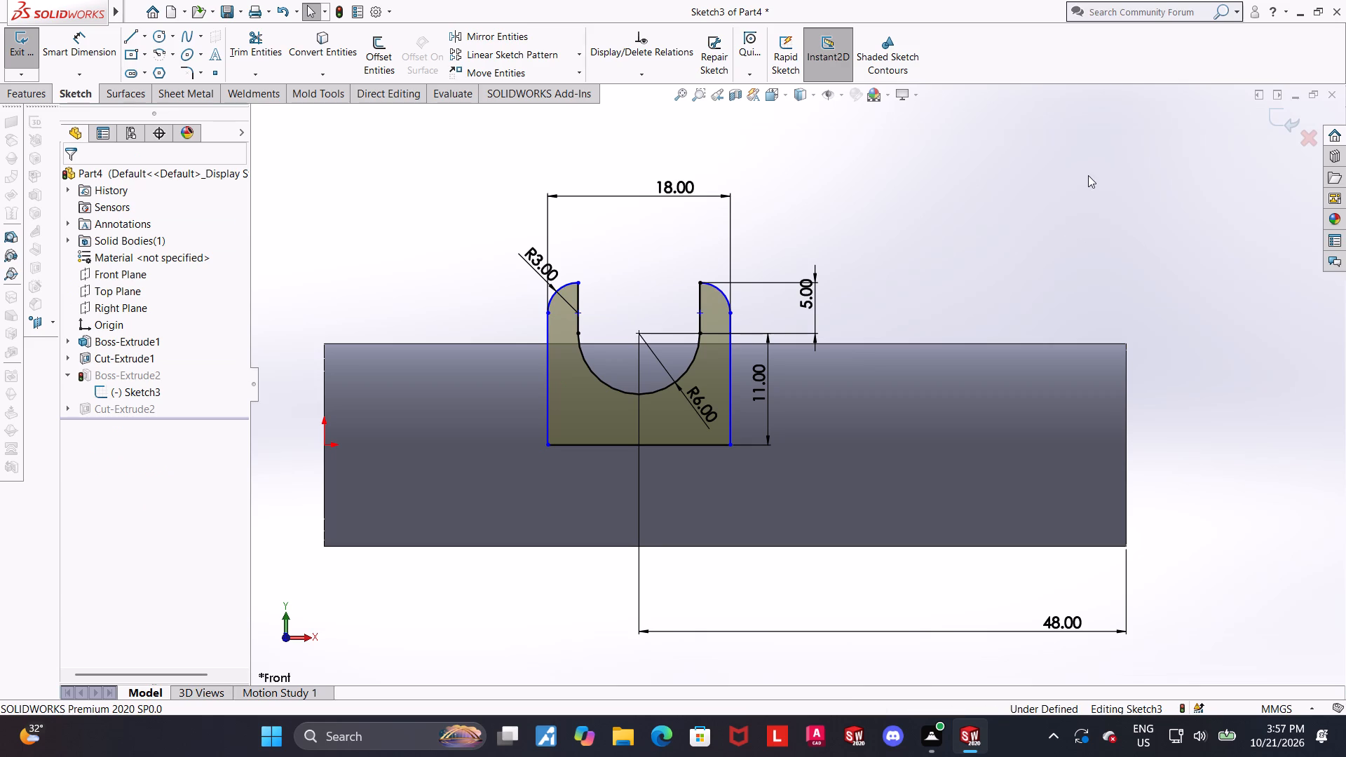
Dimension the lug's outer vertical side nearest the origin 9 mm horizontally from the notch's arc centre.
click(90, 56)
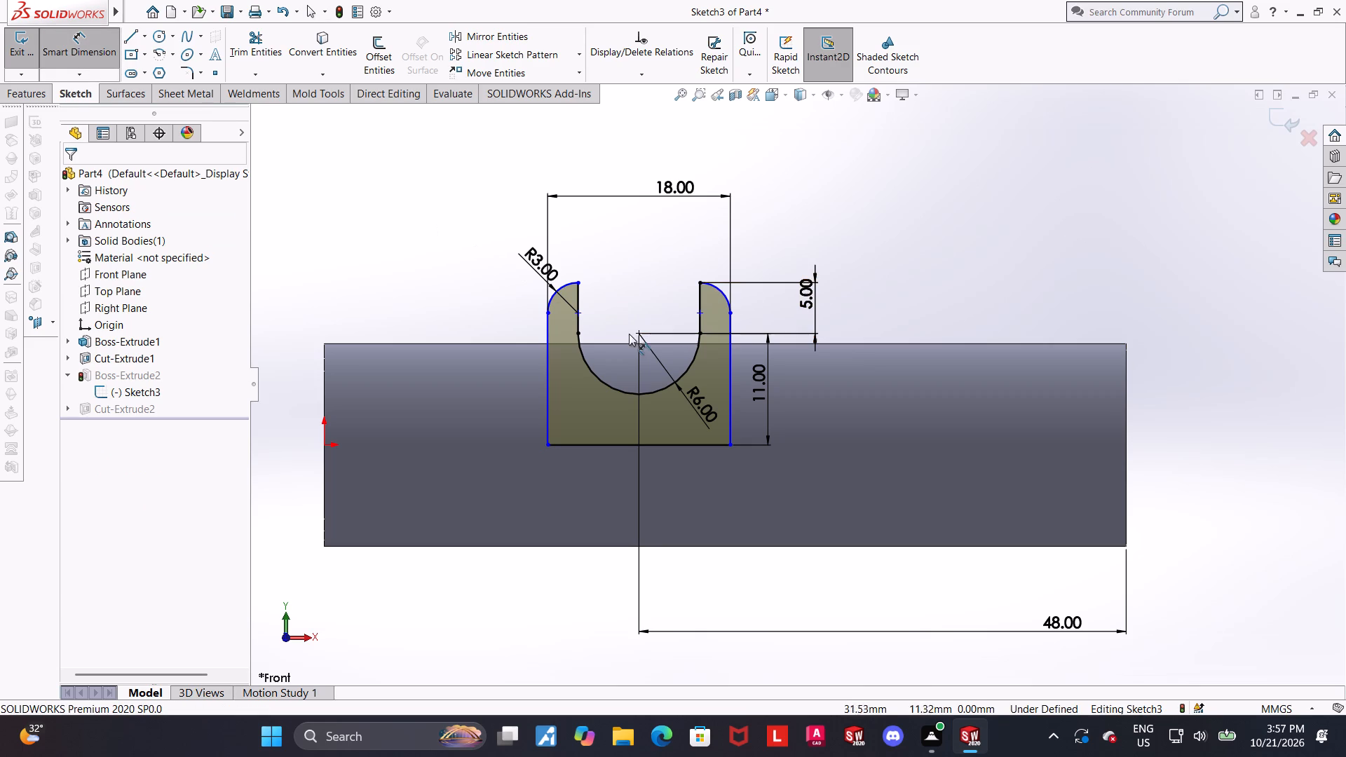
click(641, 334)
click(545, 376)
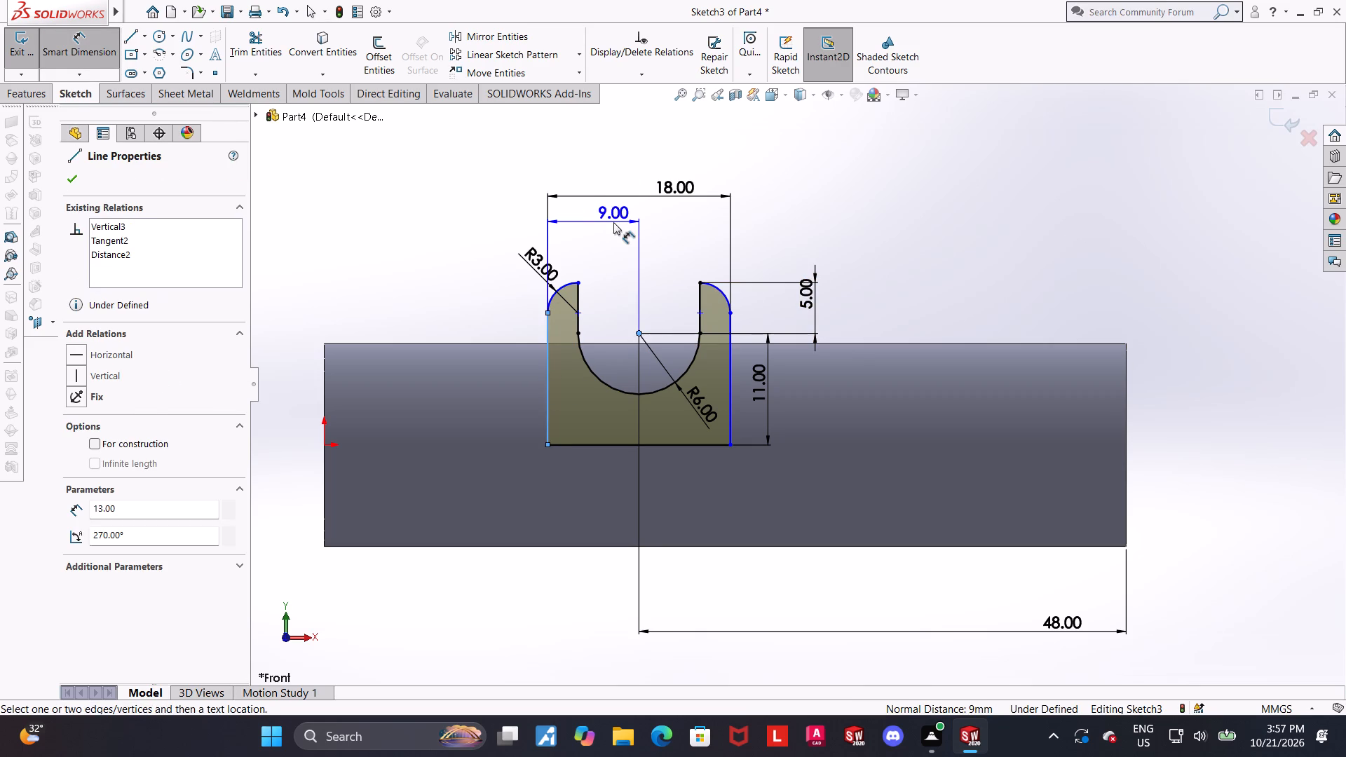
click(613, 227)
click(549, 203)
click(981, 226)
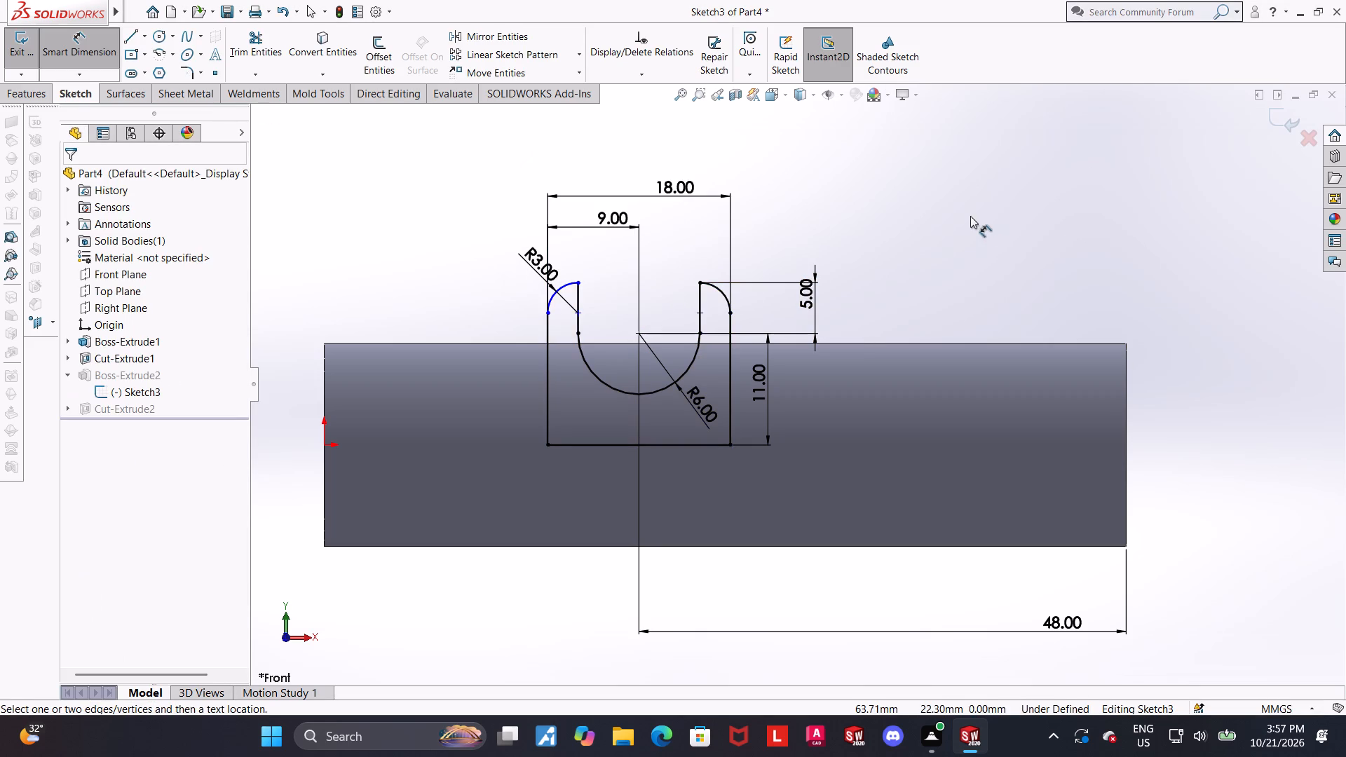
click(974, 283)
scroll(571, 287, down, 3)
key(Escape)
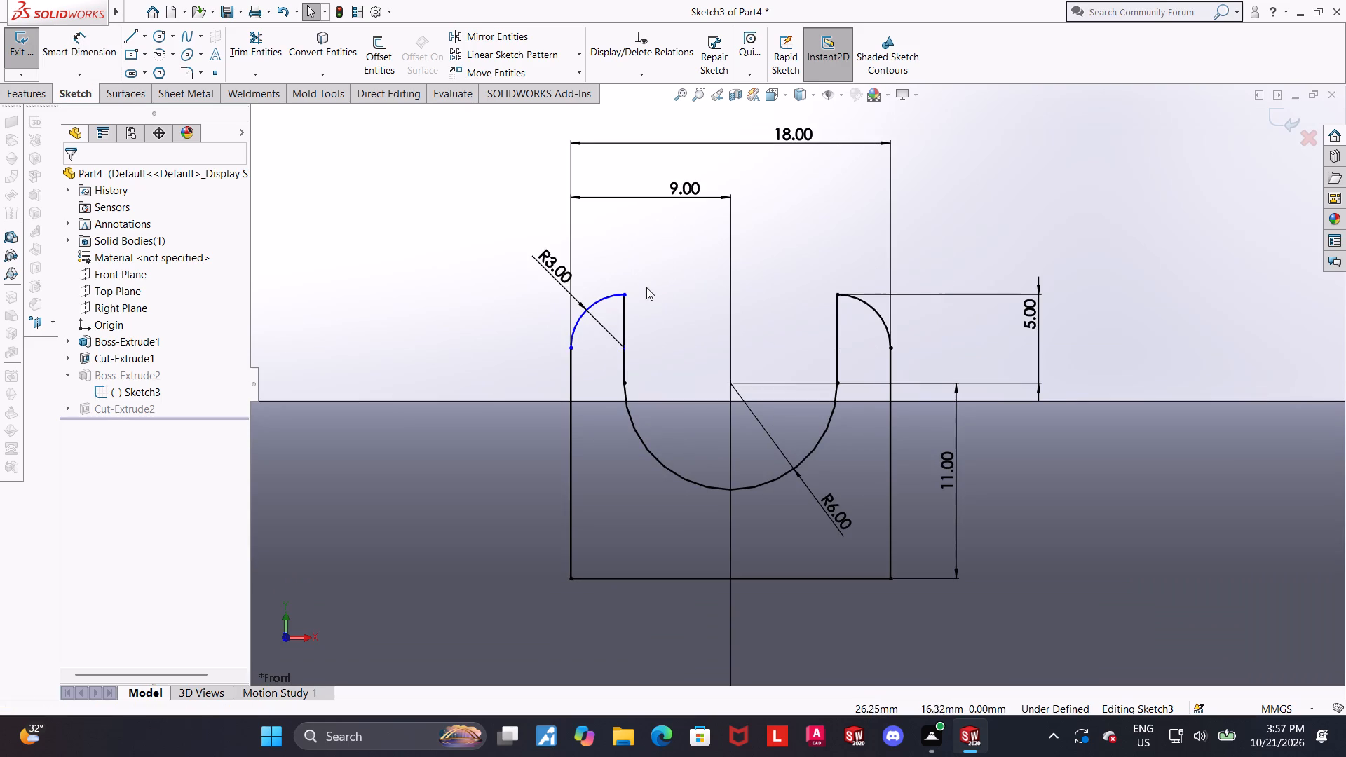
key(Escape)
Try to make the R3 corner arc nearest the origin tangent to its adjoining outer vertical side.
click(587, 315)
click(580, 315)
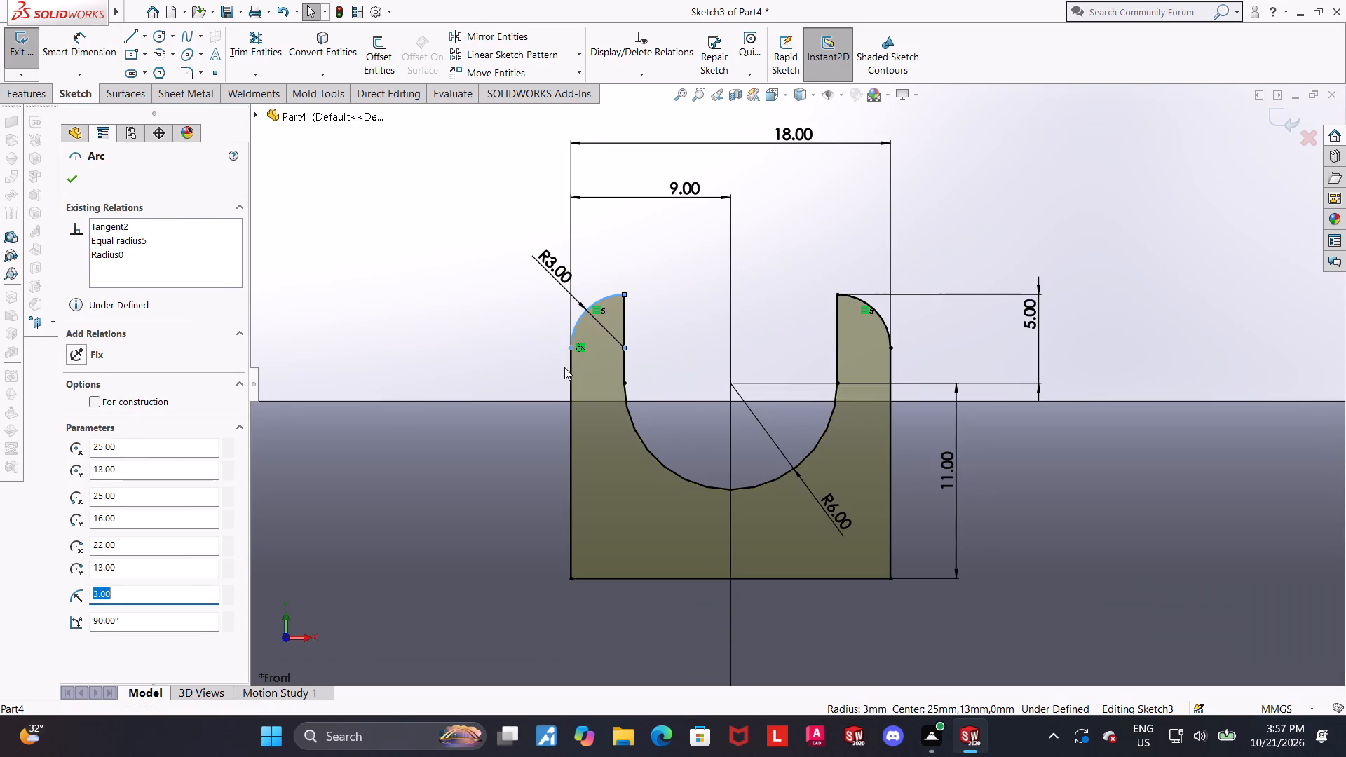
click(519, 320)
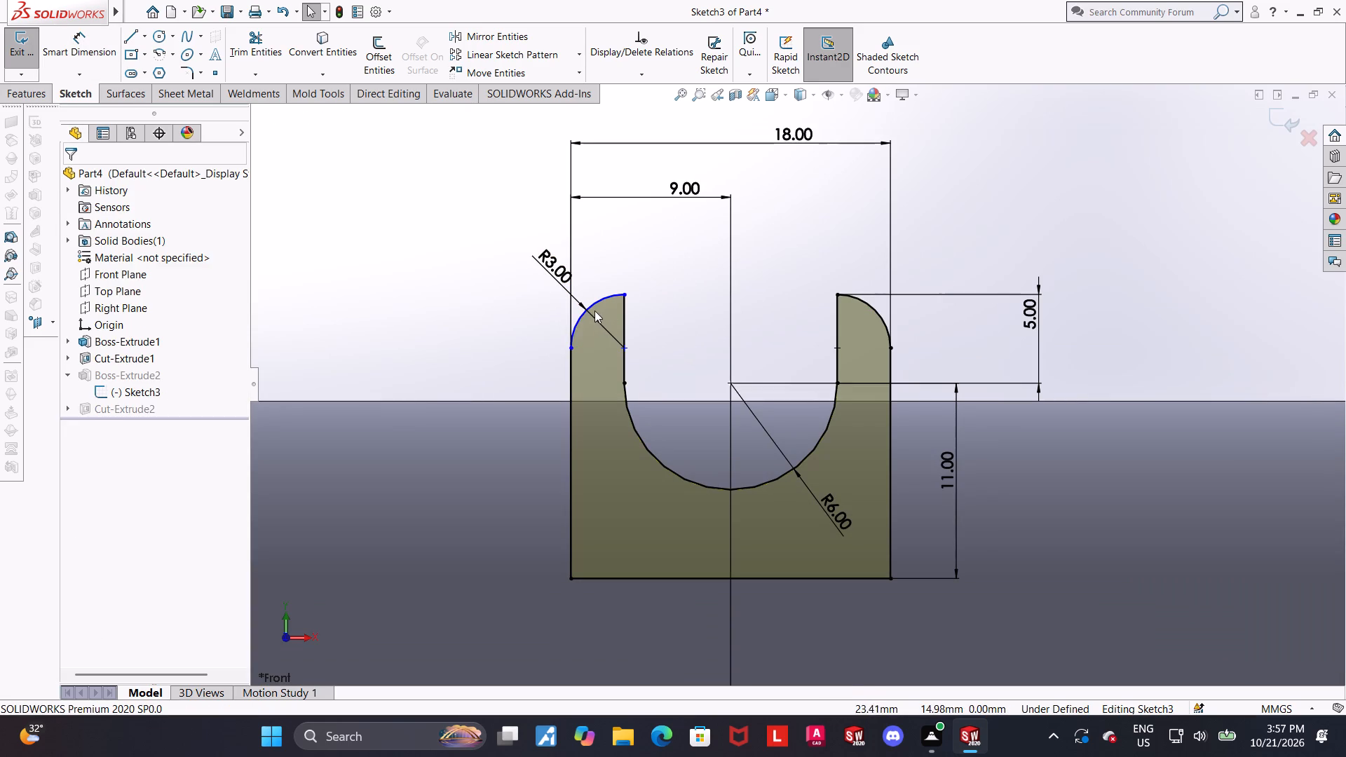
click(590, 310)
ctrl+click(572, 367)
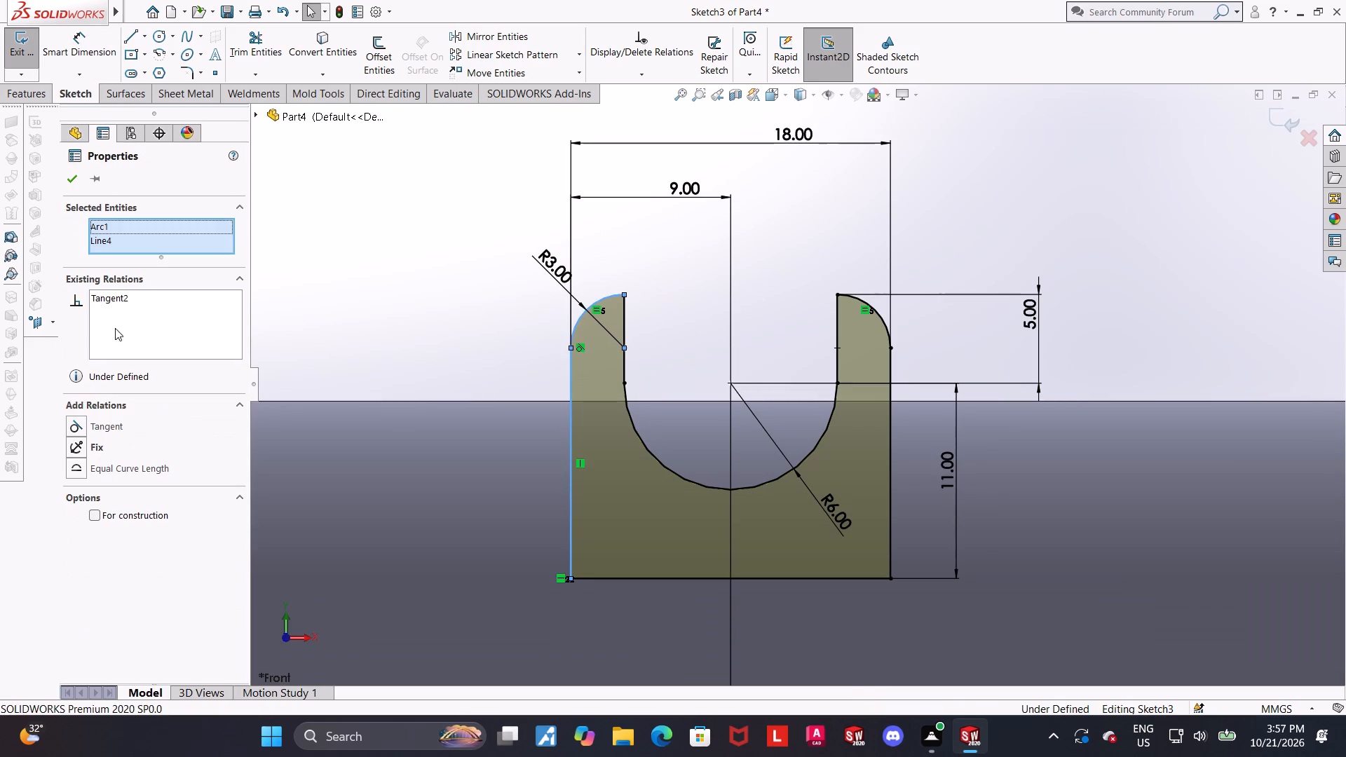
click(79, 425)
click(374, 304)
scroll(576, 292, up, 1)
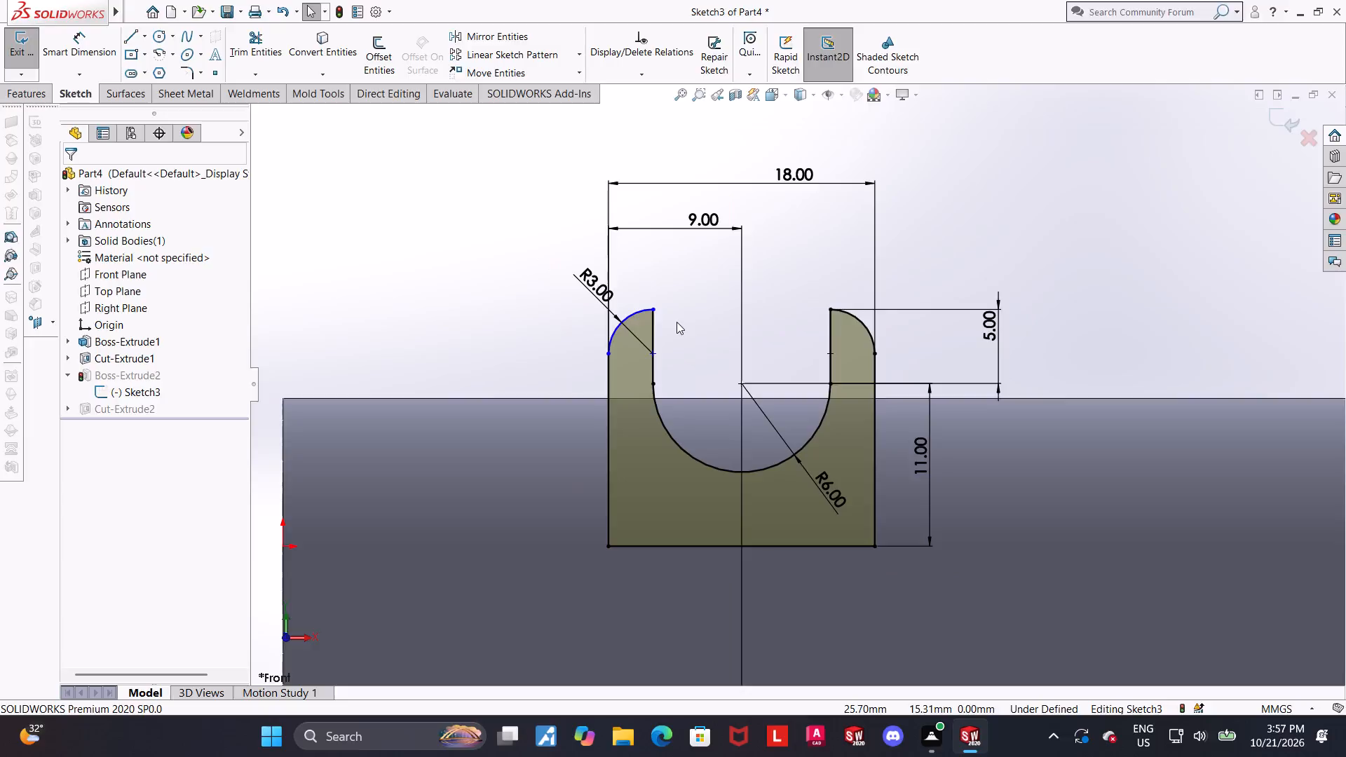
Add a horizontal relation between the top endpoints of the notch's two straight sides.
scroll(763, 328, down, 2)
click(609, 308)
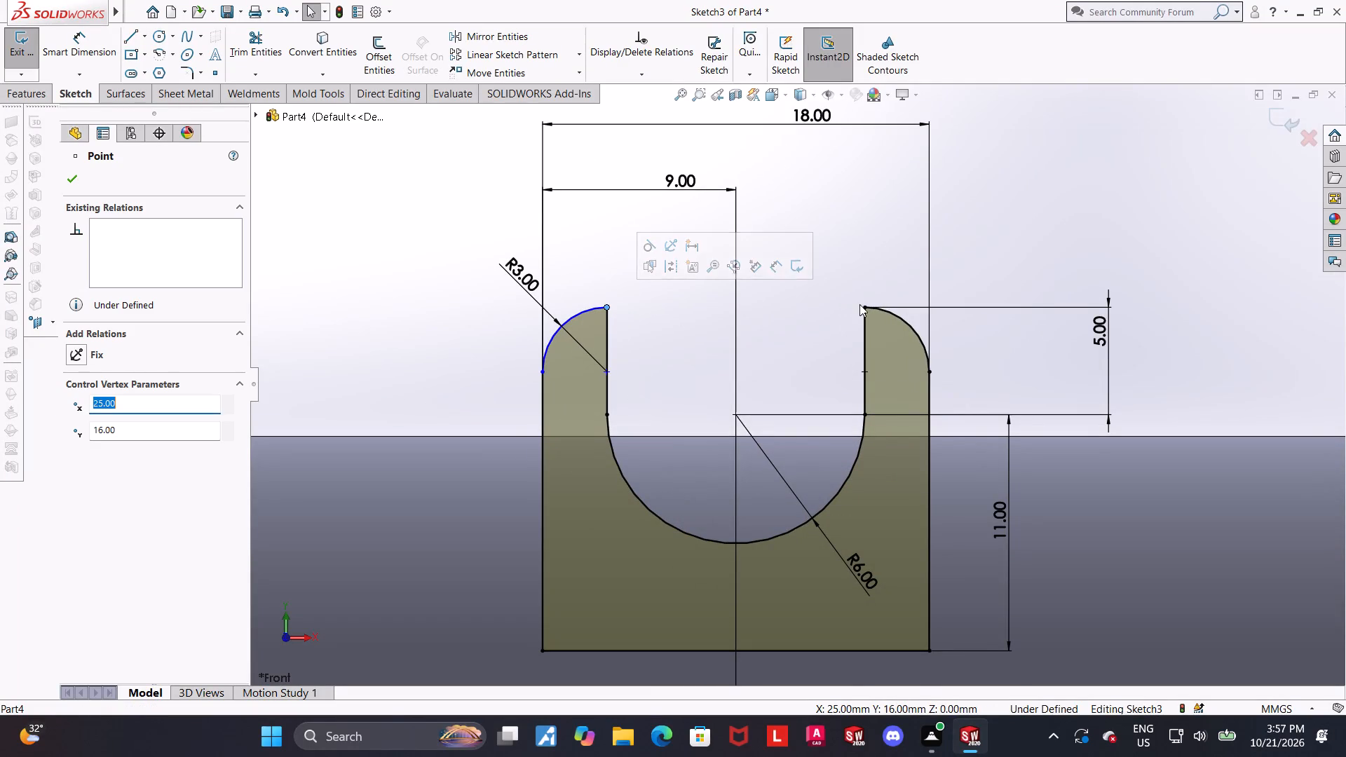
ctrl+click(862, 308)
click(75, 423)
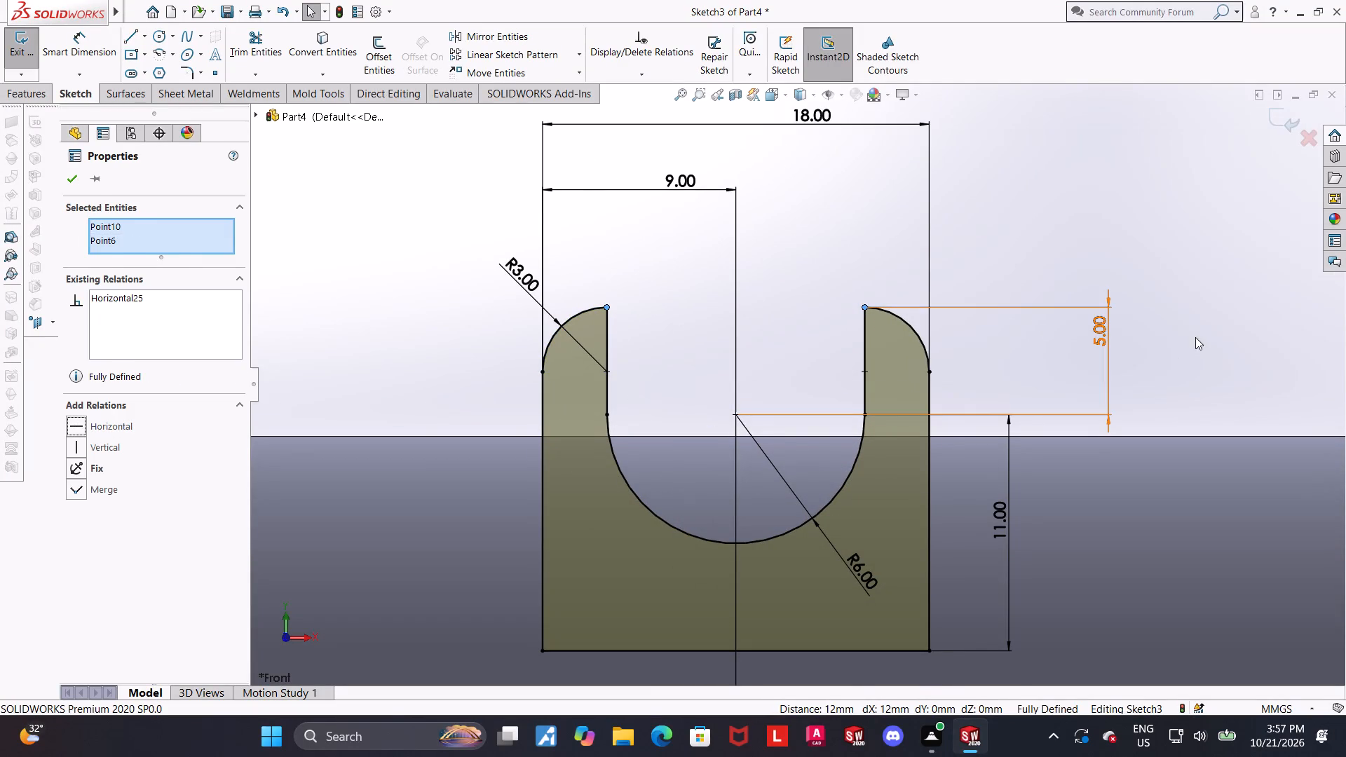
click(1196, 275)
Exit the lug profile sketch and rebuild the part.
scroll(1194, 276, up, 2)
scroll(1256, 362, up, 3)
scroll(1047, 364, down, 2)
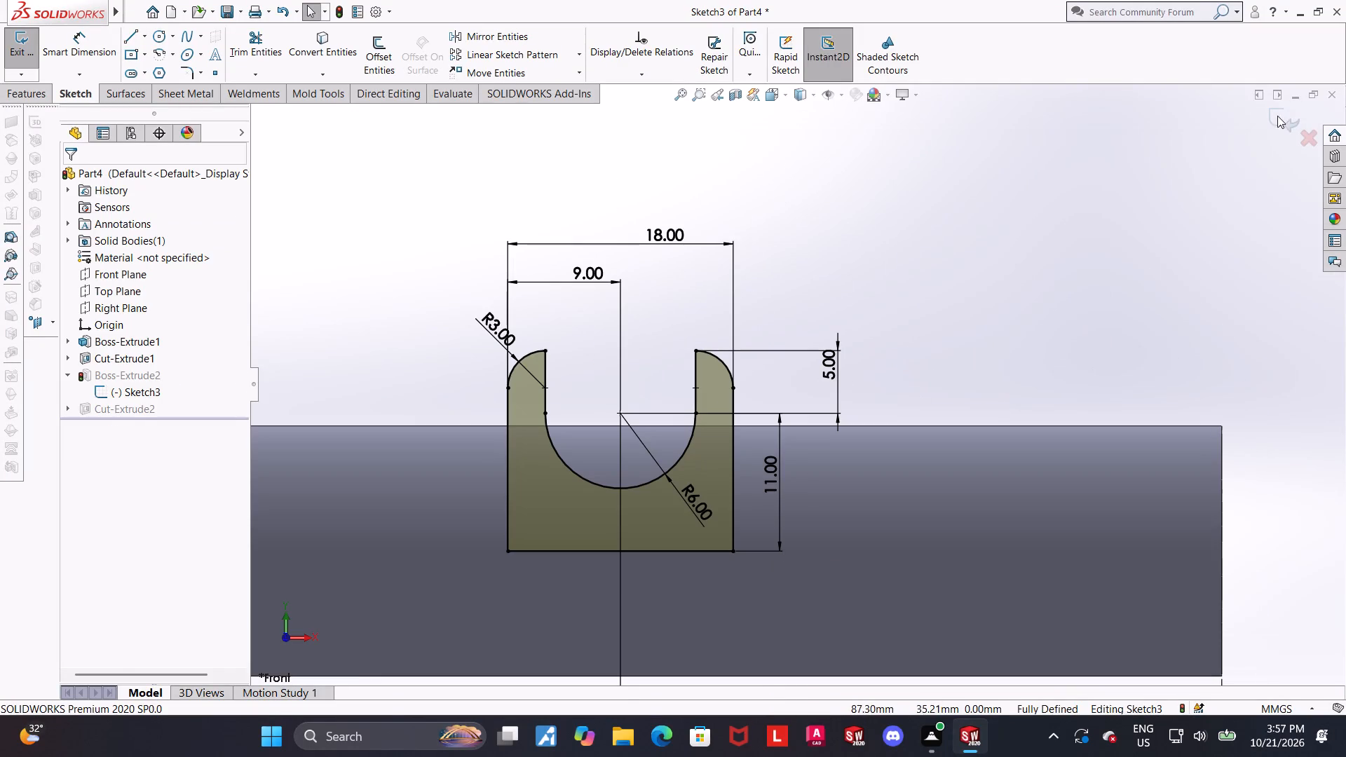
click(1279, 121)
scroll(1049, 275, up, 3)
click(1018, 298)
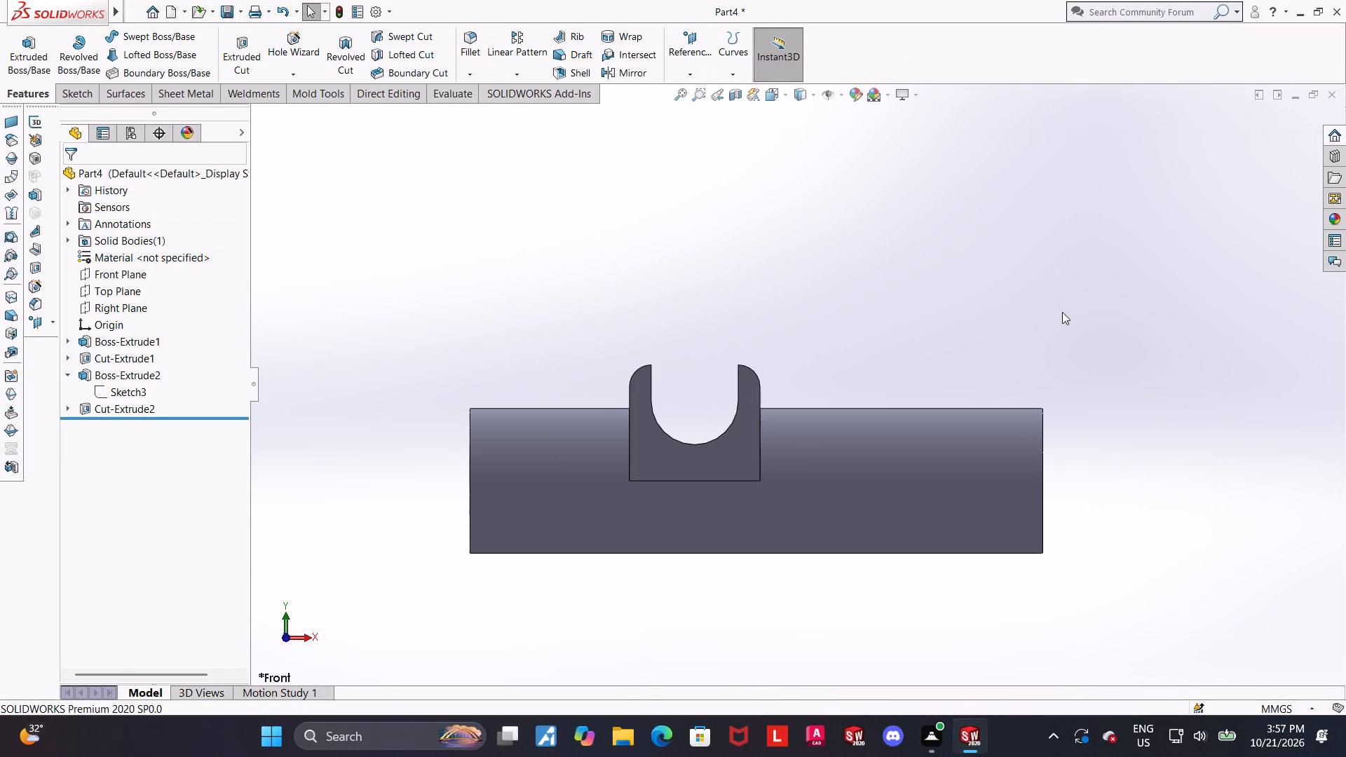
Reorder the keyed bore cut, Cut-Extrude1, to come after Cut-Extrude2 in the feature history.
middle_drag(1040, 332, 995, 381)
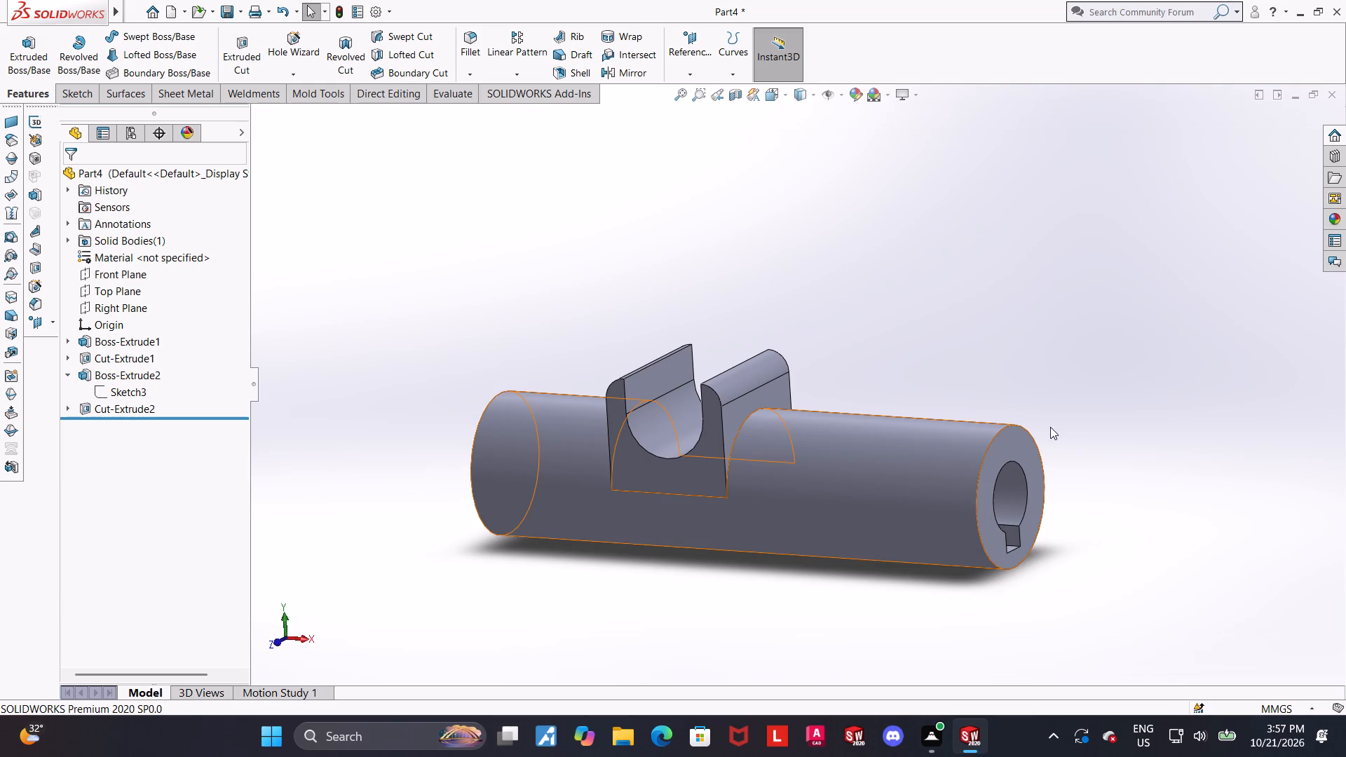
middle_drag(1038, 424, 961, 428)
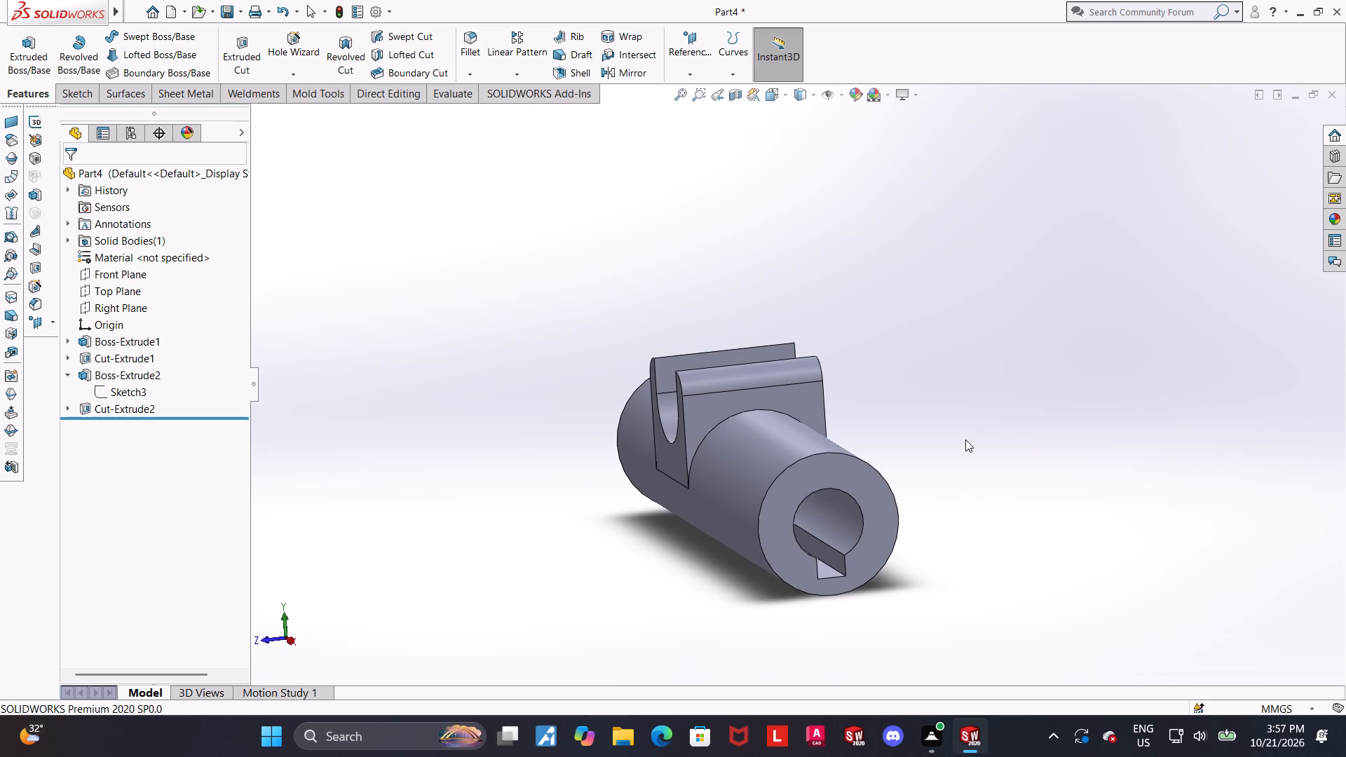
scroll(899, 491, down, 2)
middle_drag(909, 439, 918, 429)
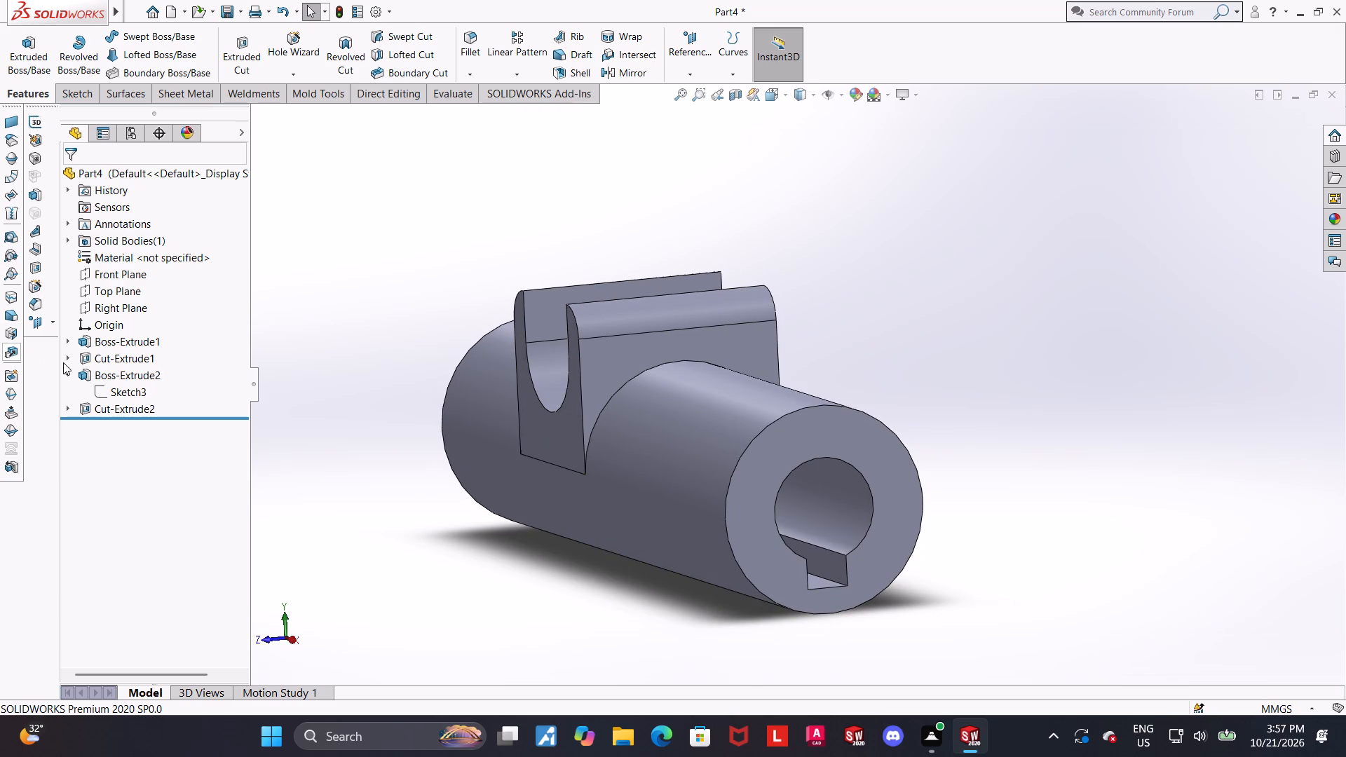
click(67, 374)
drag(93, 353, 93, 386)
click(511, 104)
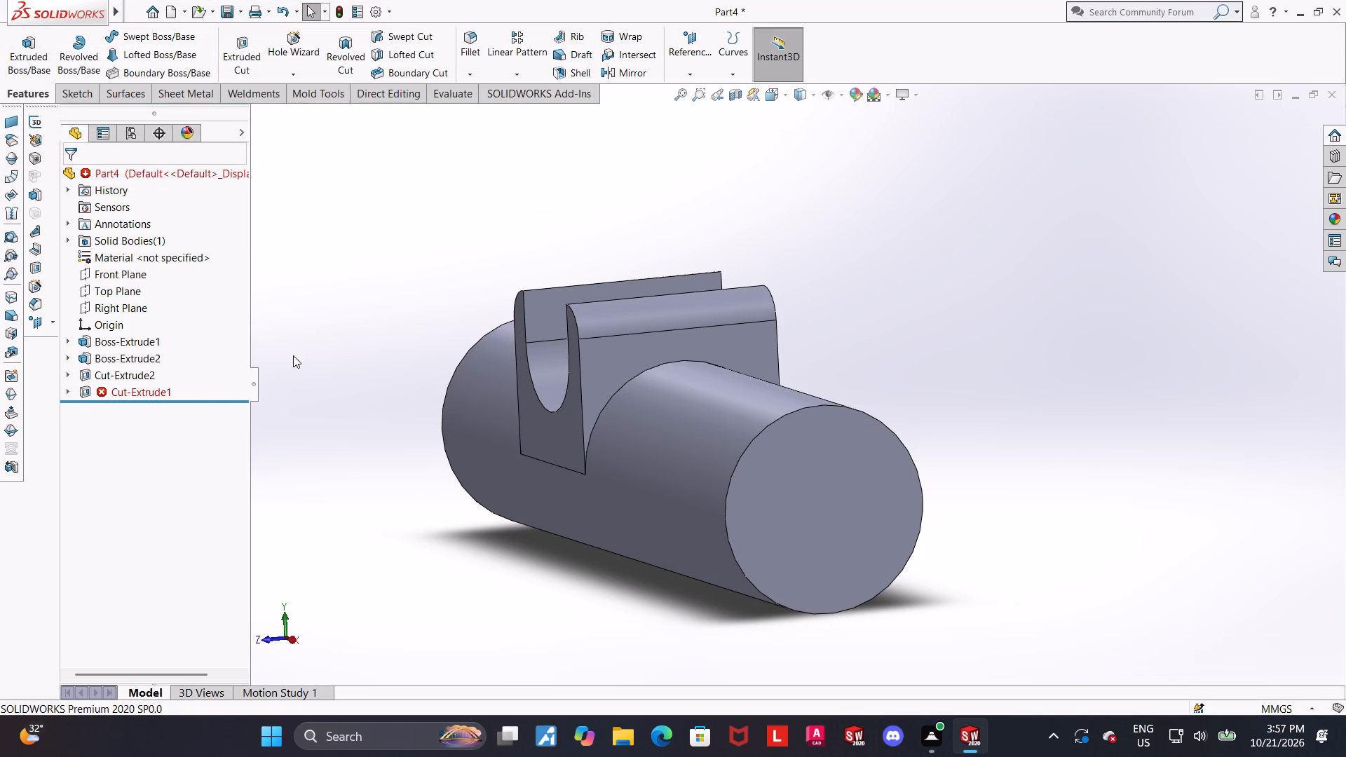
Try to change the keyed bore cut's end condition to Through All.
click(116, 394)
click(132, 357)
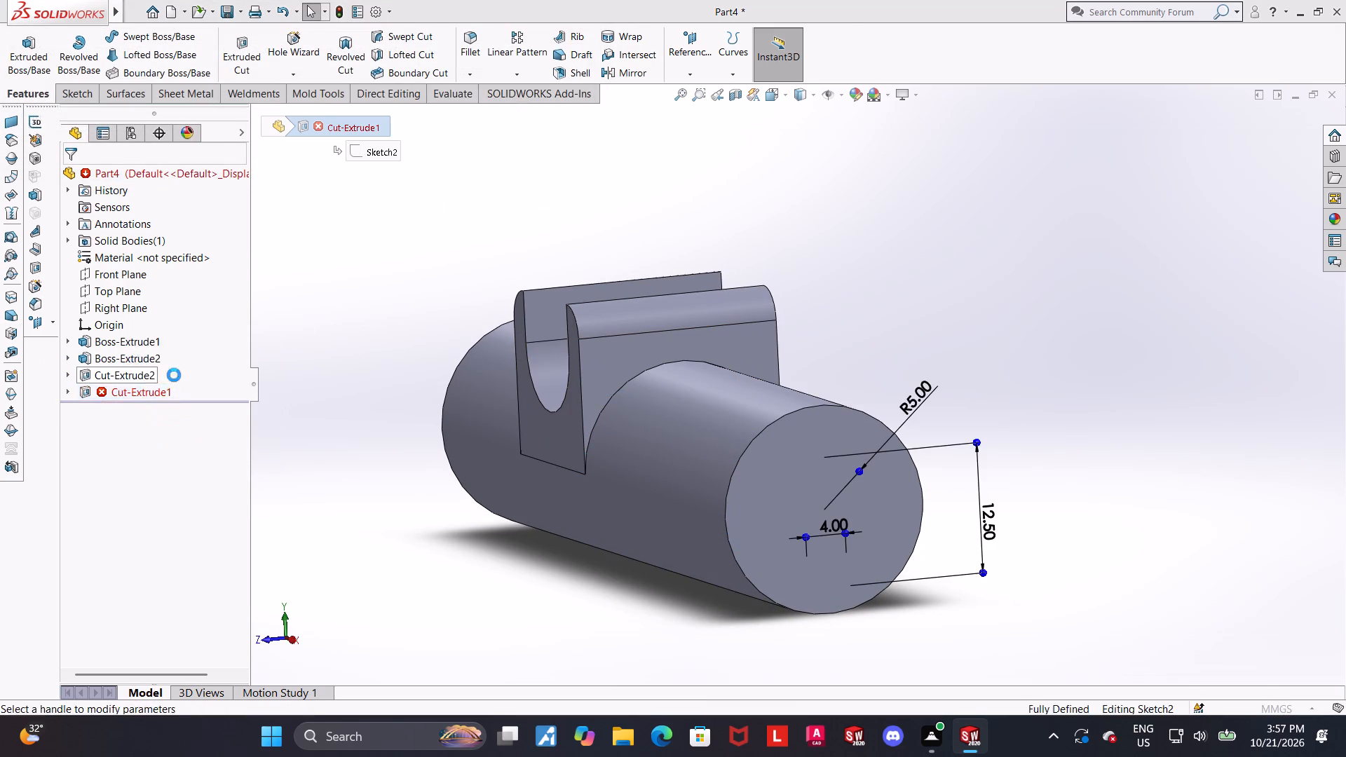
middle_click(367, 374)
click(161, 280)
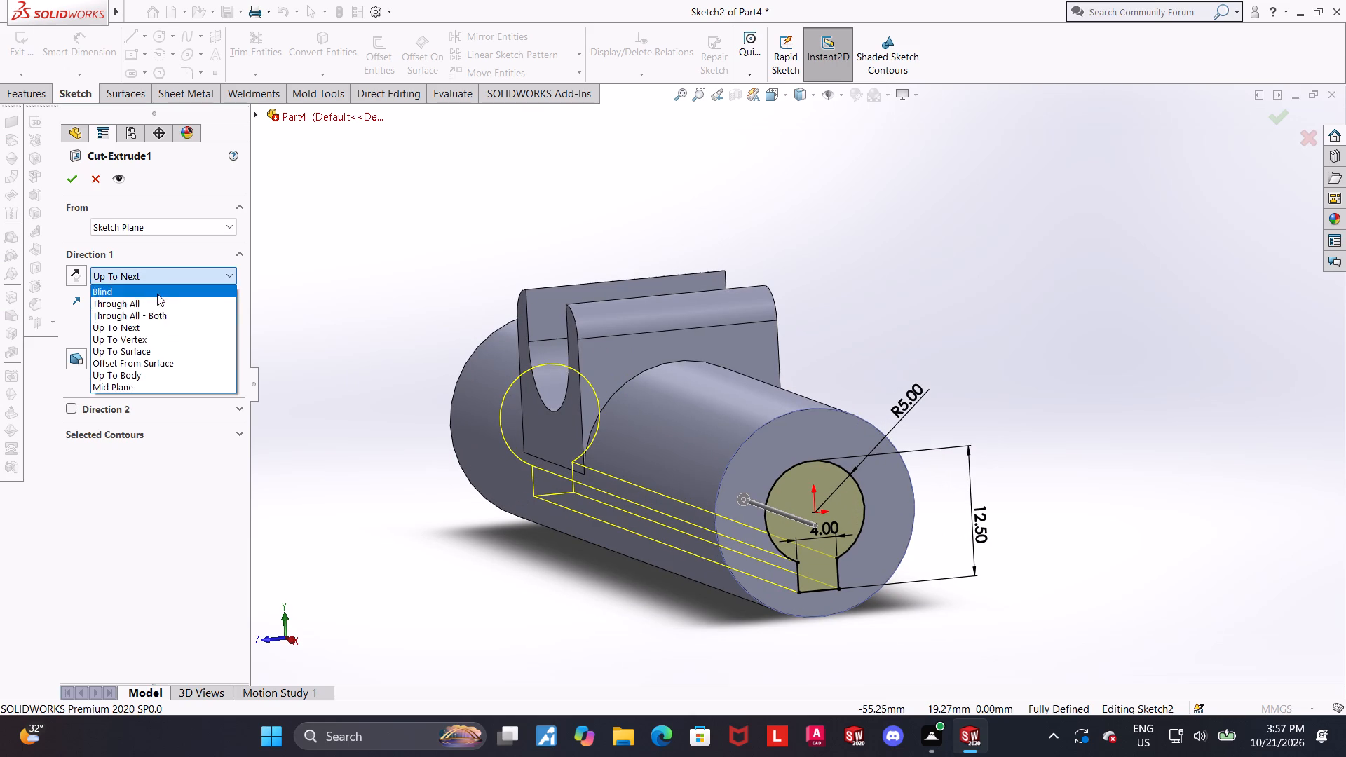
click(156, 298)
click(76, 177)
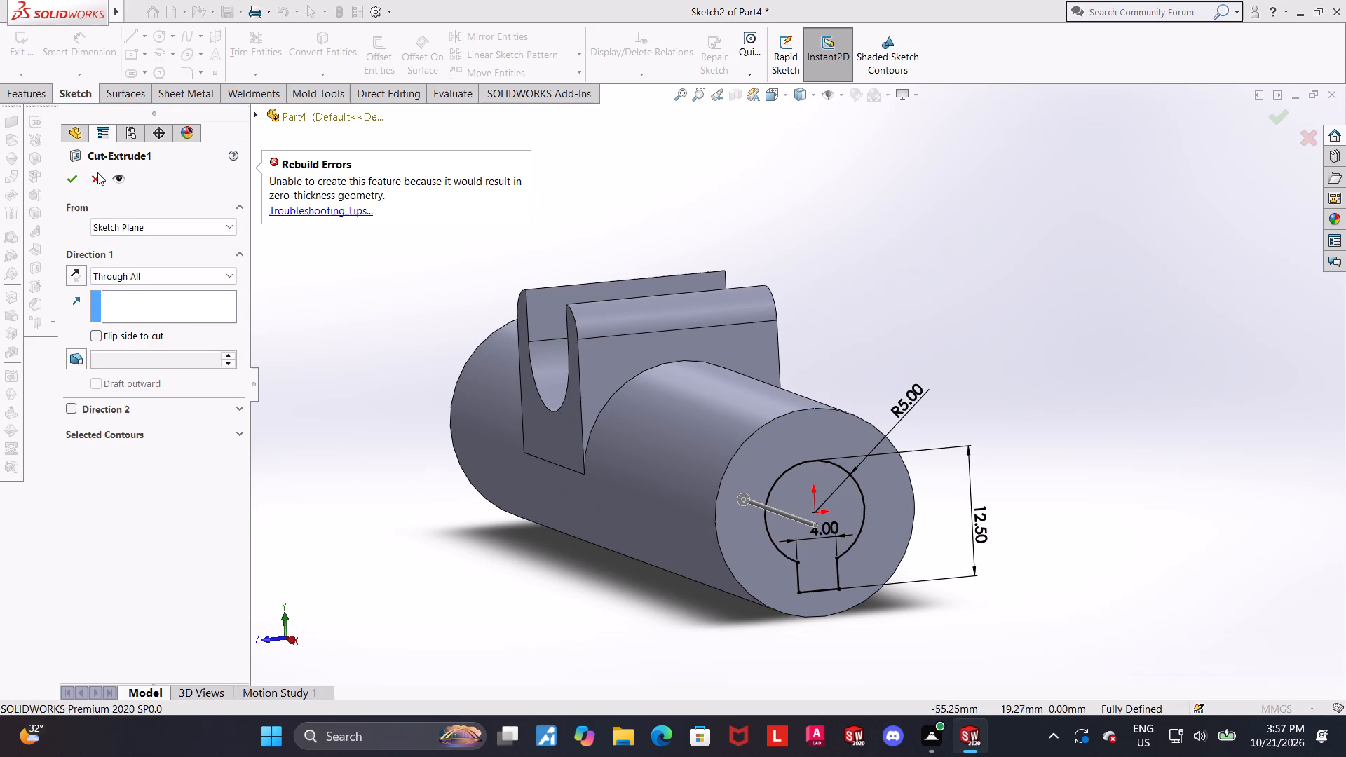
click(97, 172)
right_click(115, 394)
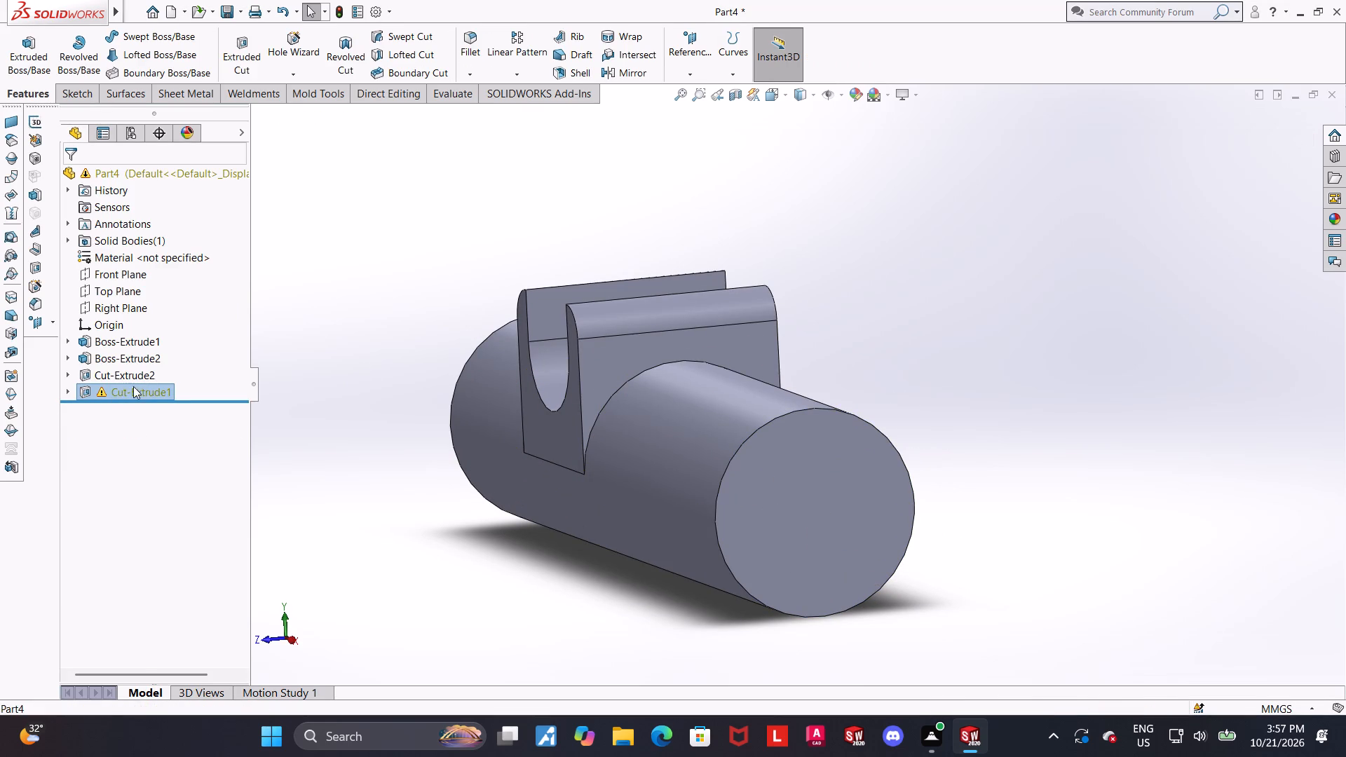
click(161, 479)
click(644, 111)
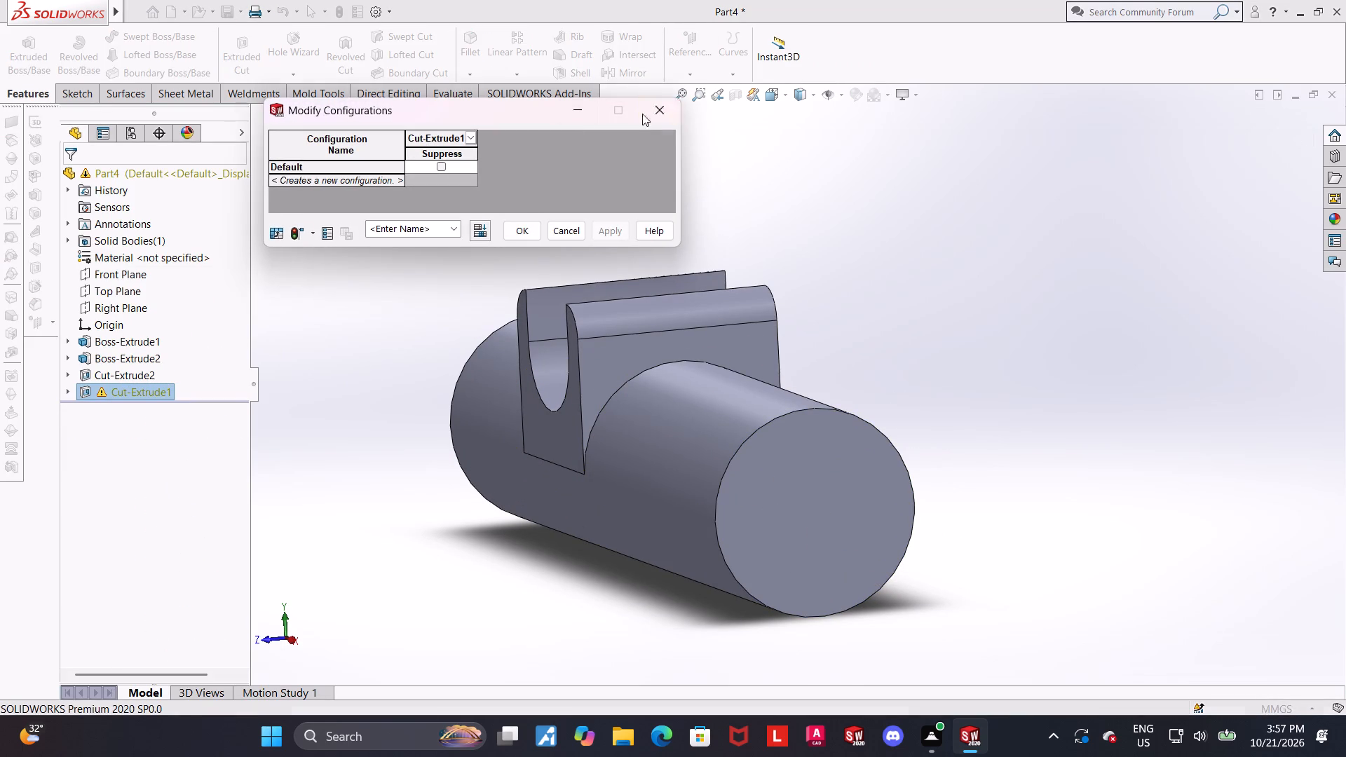
Delete the keyed bore cut feature, Cut-Extrude1, while keeping its profile sketch.
right_click(86, 394)
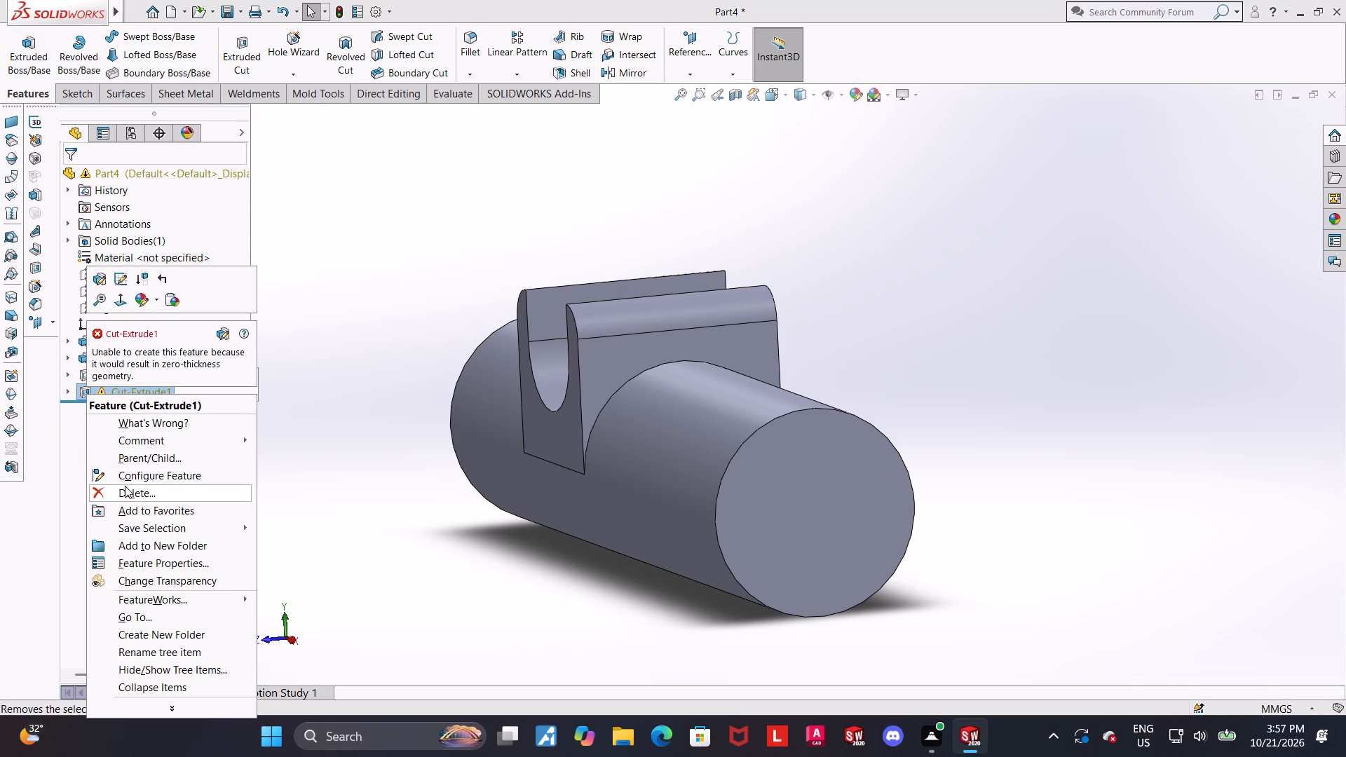
click(125, 488)
click(793, 270)
click(328, 433)
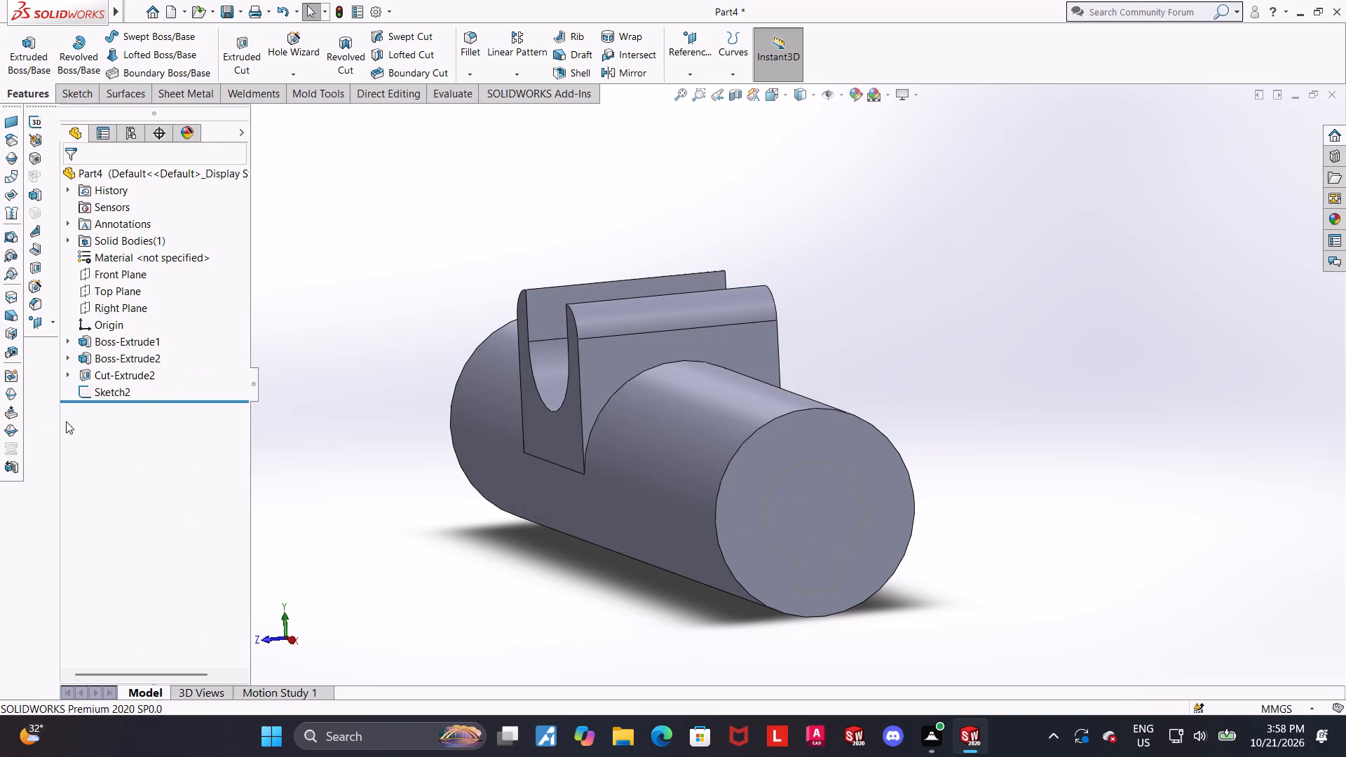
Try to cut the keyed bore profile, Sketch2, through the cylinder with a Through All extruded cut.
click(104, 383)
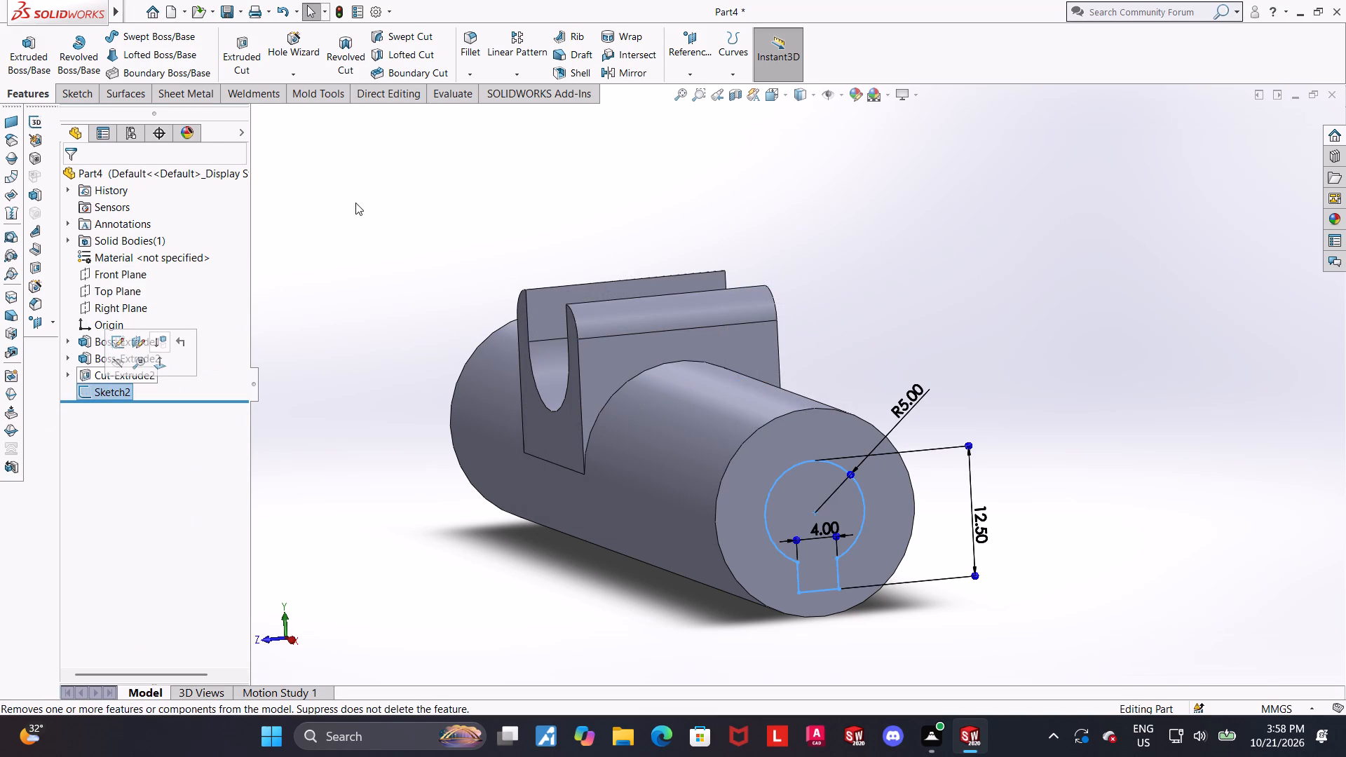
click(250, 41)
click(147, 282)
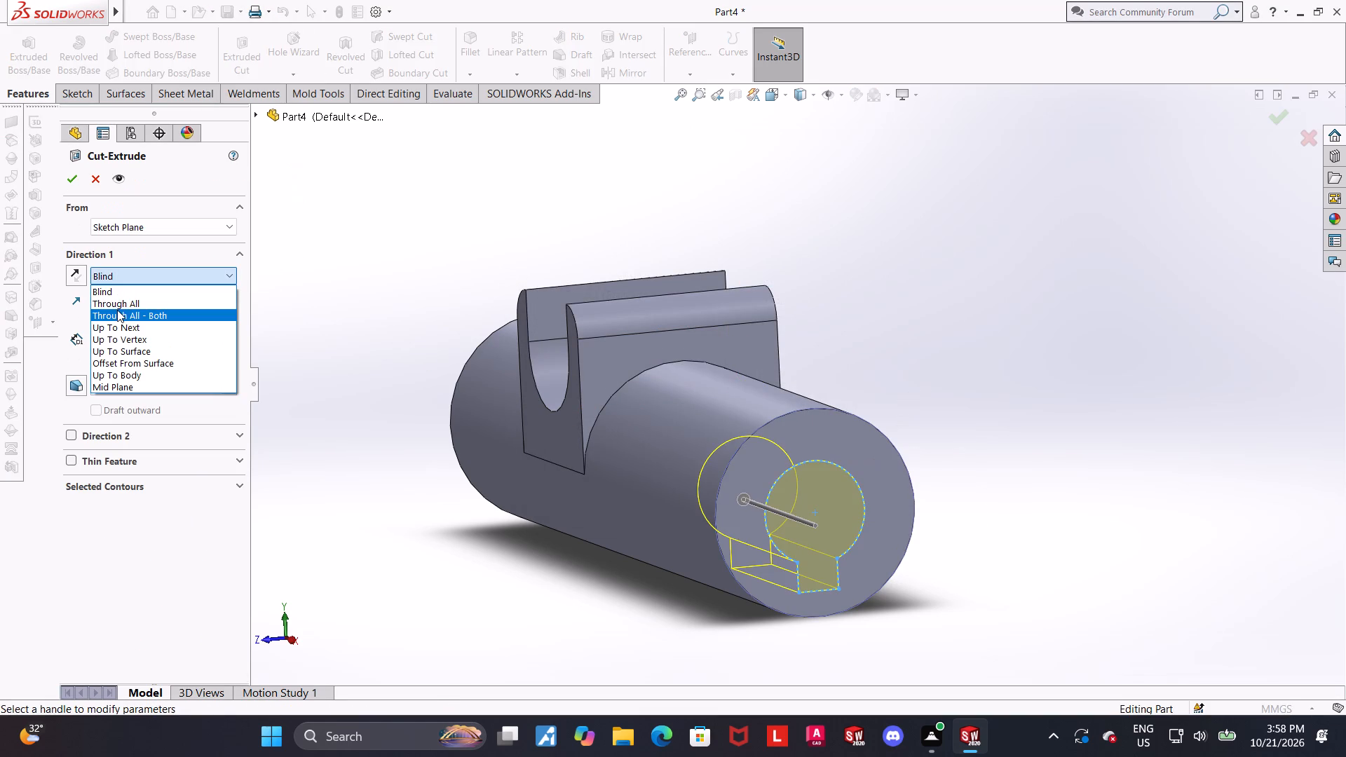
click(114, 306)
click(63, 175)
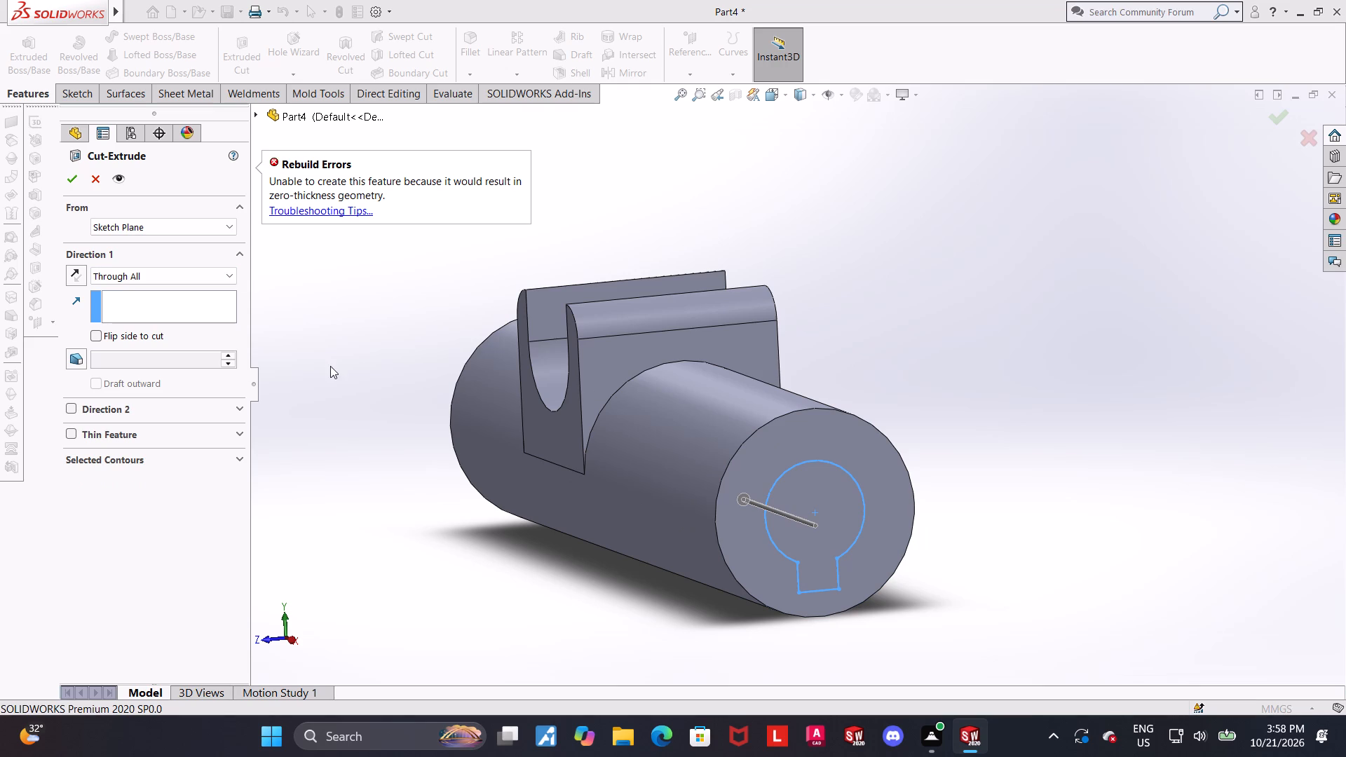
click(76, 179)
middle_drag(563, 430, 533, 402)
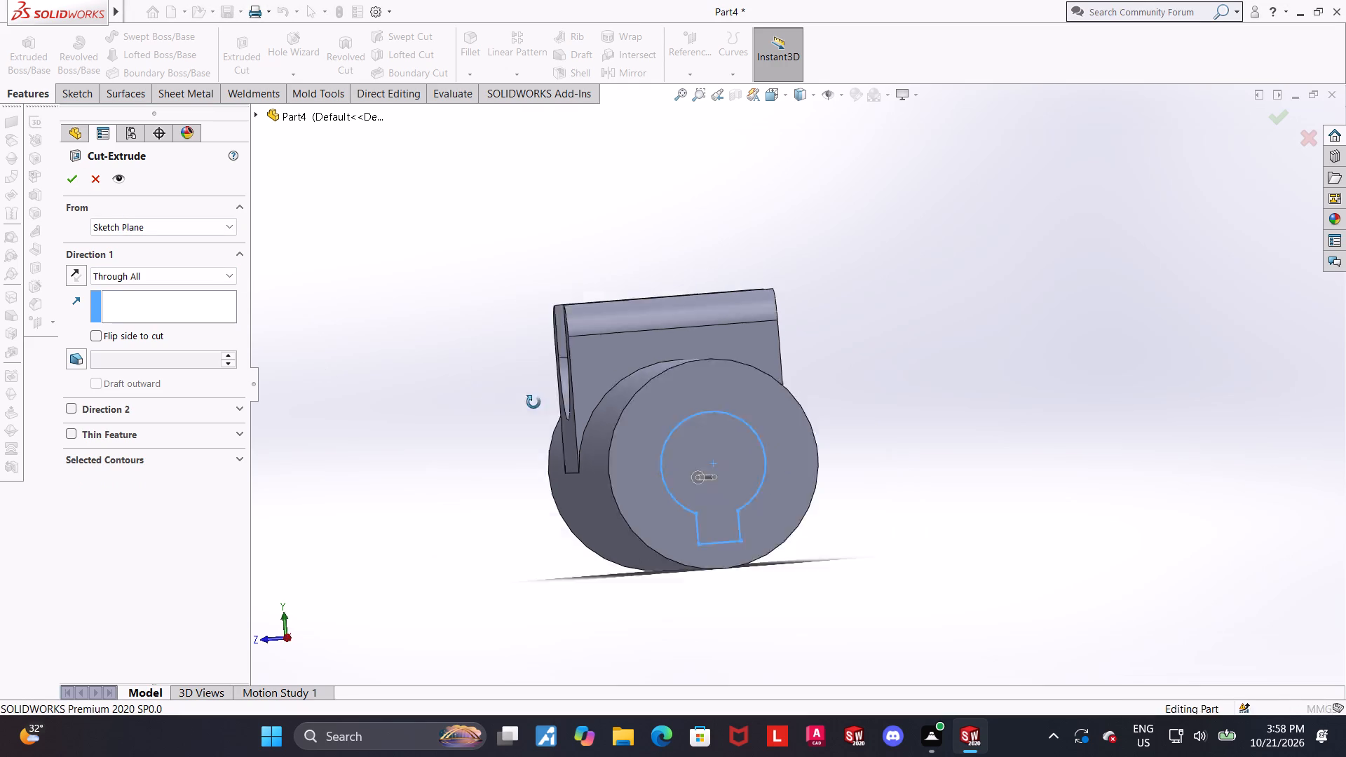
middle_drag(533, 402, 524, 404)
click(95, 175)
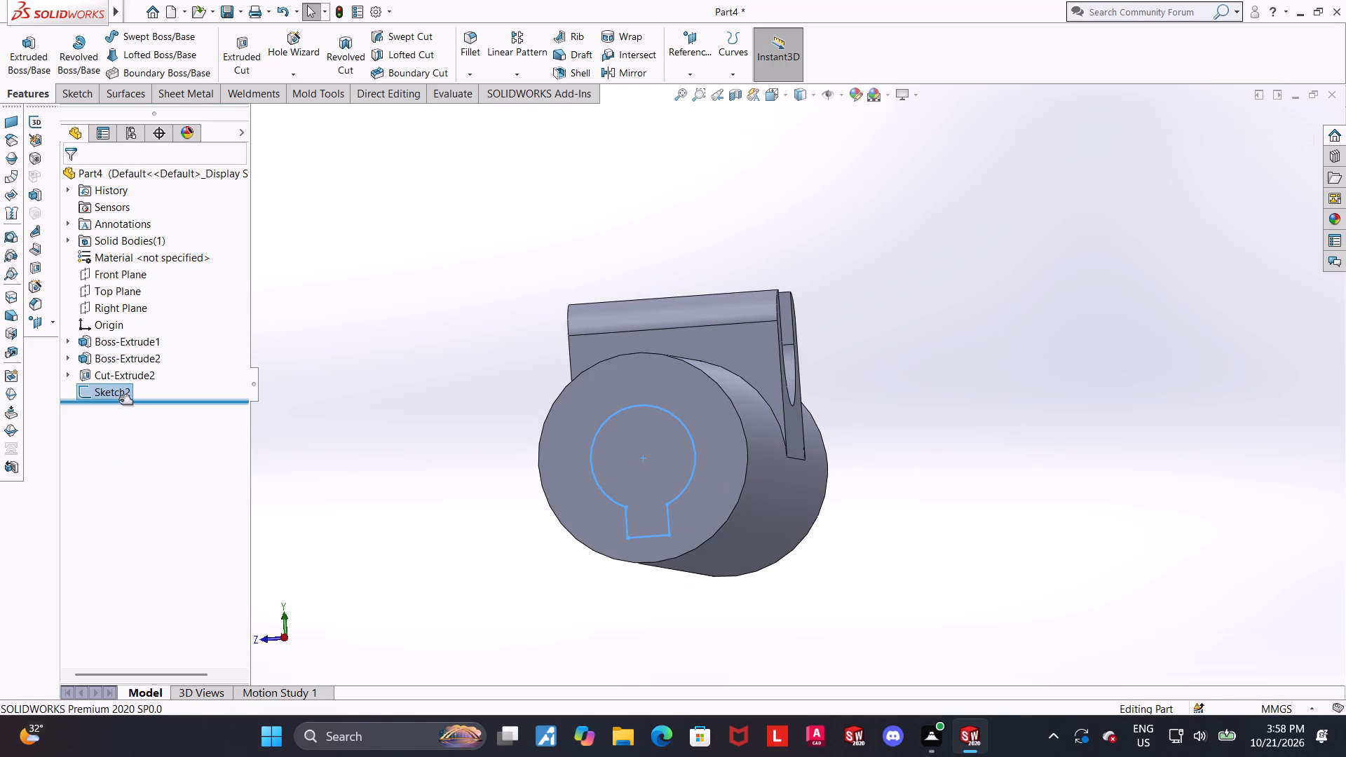
Open the keyed bore profile sketch, Sketch2, examine its contour and dimensions, and exit the sketch.
right_click(117, 394)
click(133, 354)
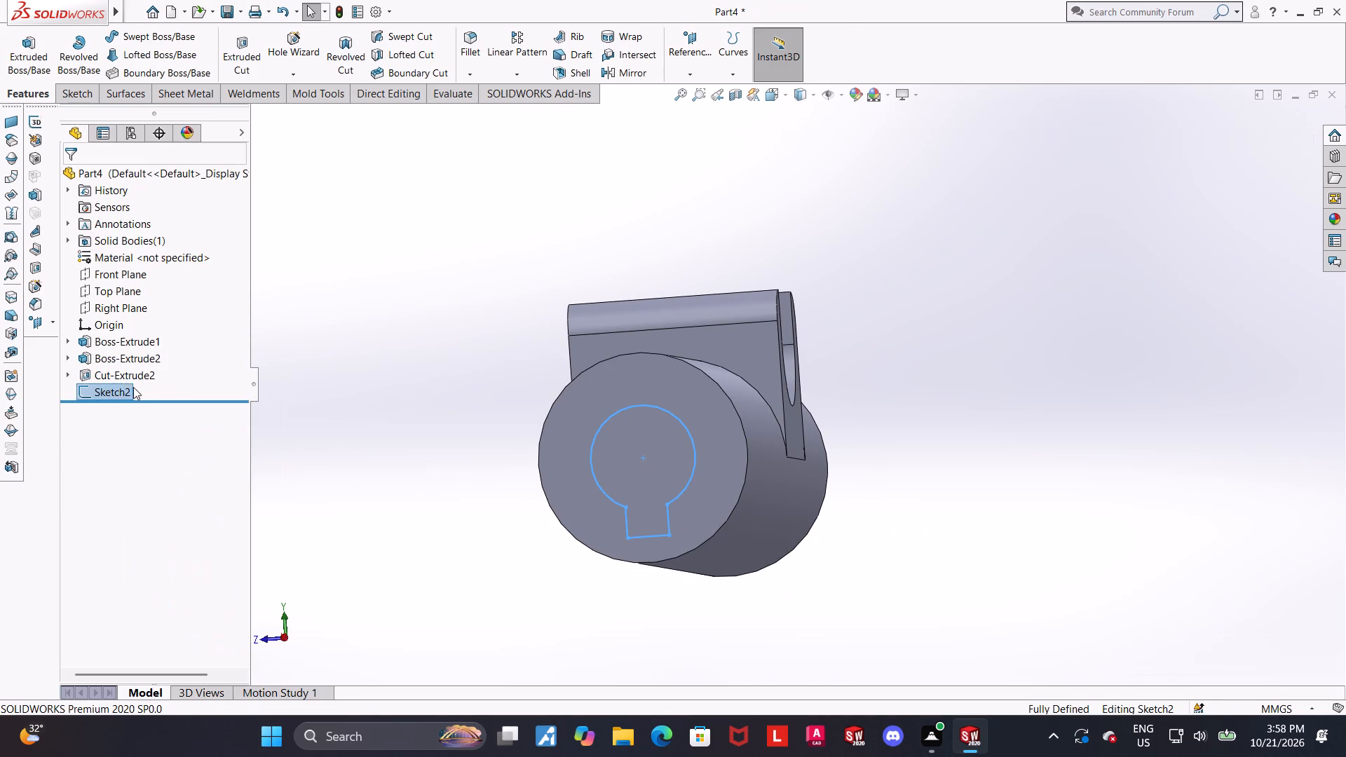
click(972, 381)
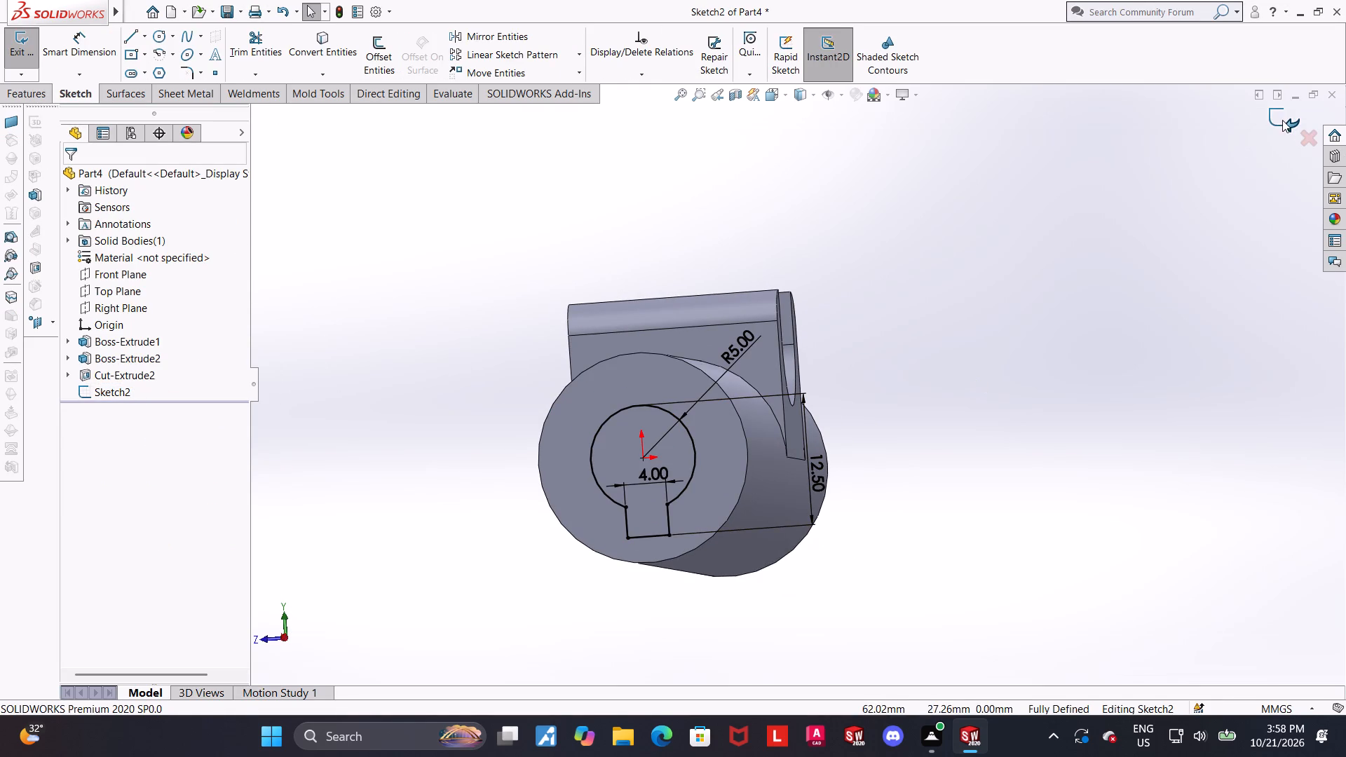
click(1282, 120)
middle_drag(1014, 275, 1053, 286)
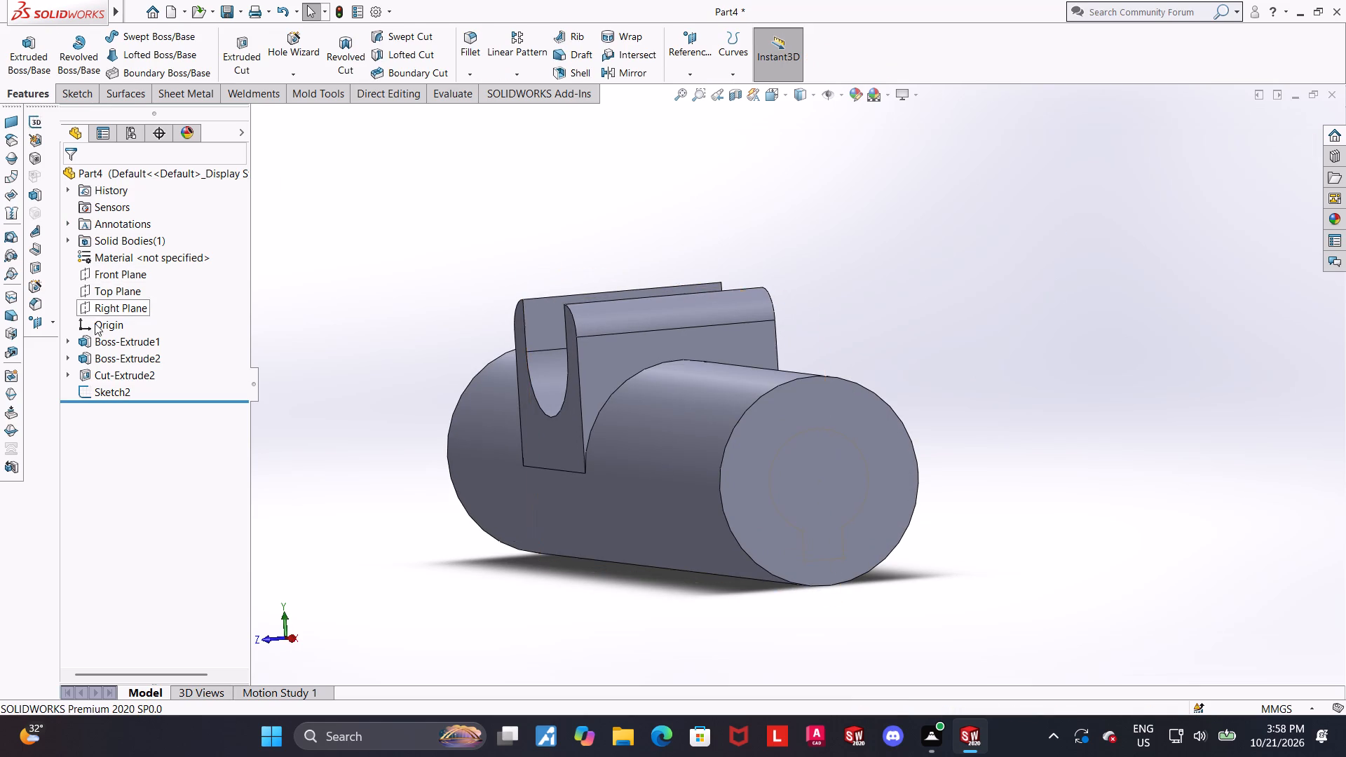
click(108, 396)
click(119, 358)
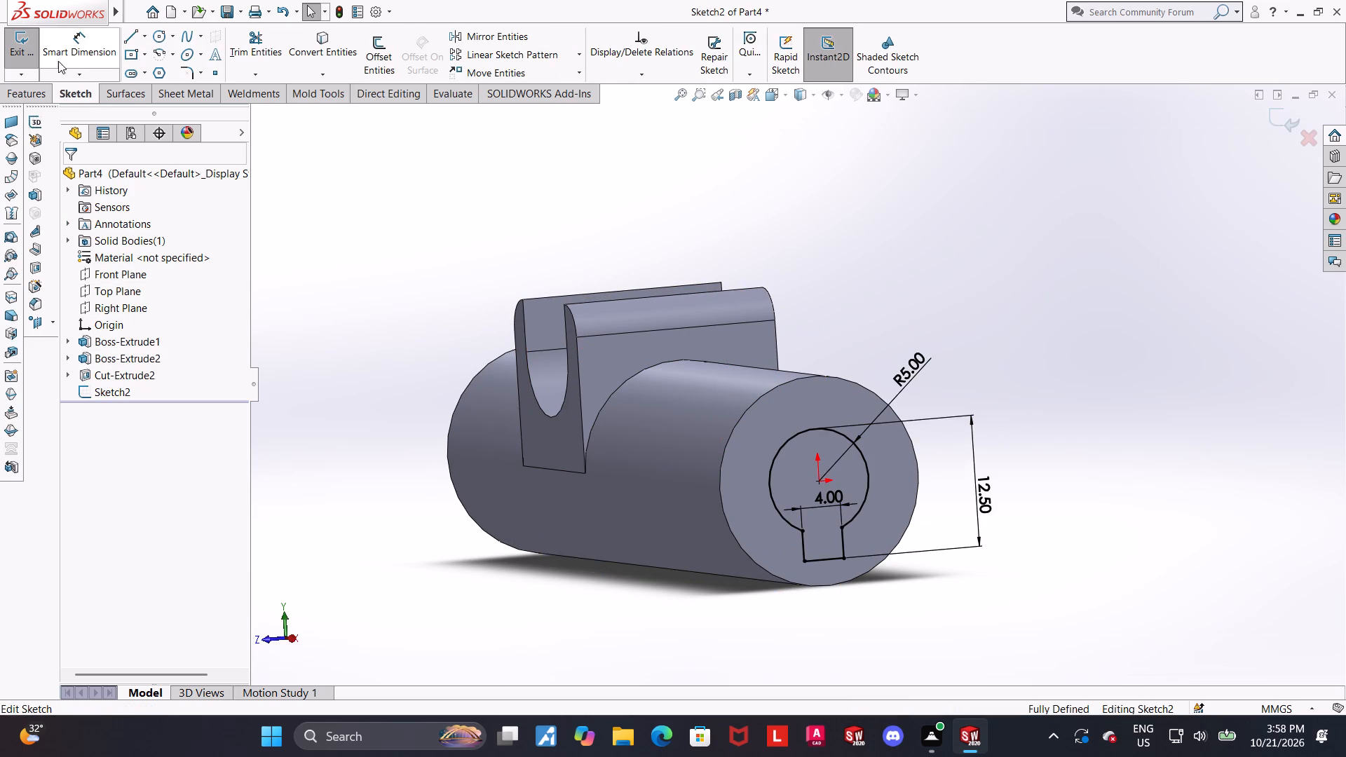
click(22, 64)
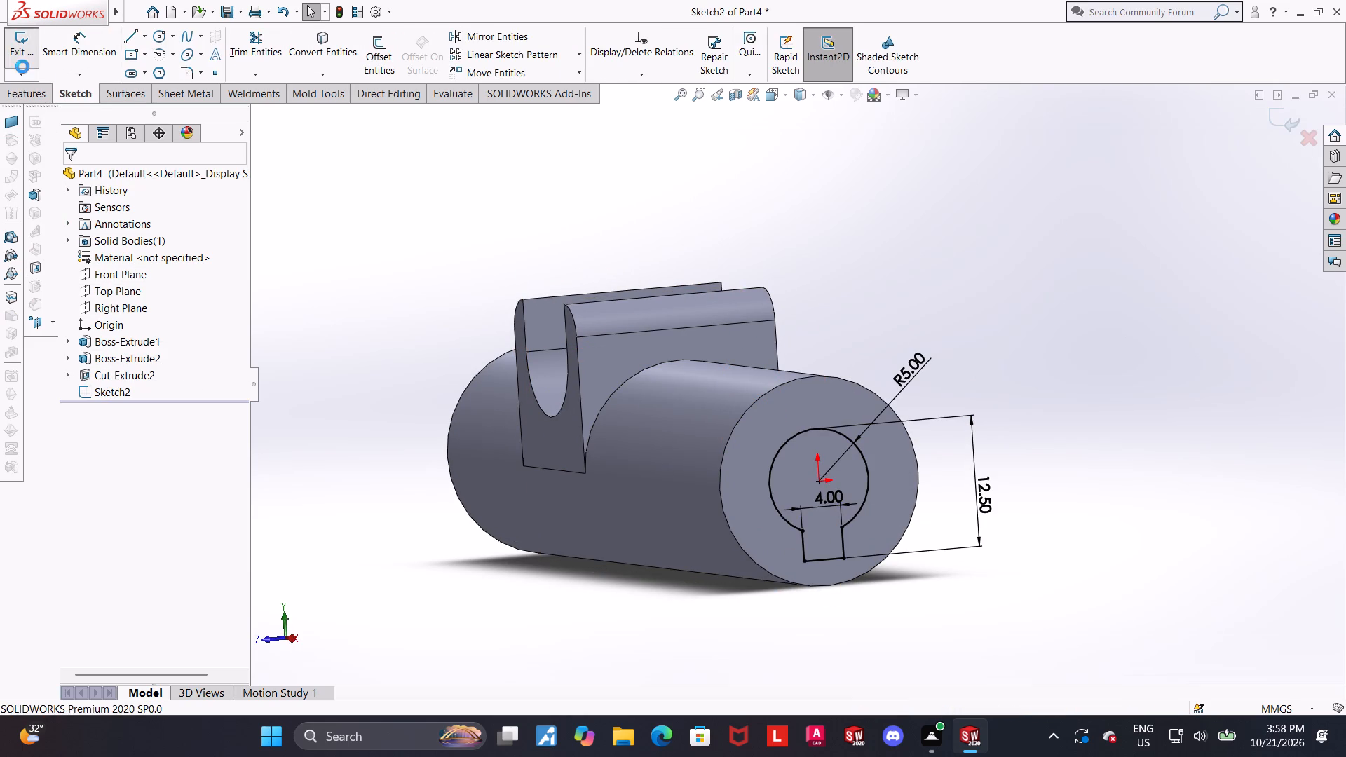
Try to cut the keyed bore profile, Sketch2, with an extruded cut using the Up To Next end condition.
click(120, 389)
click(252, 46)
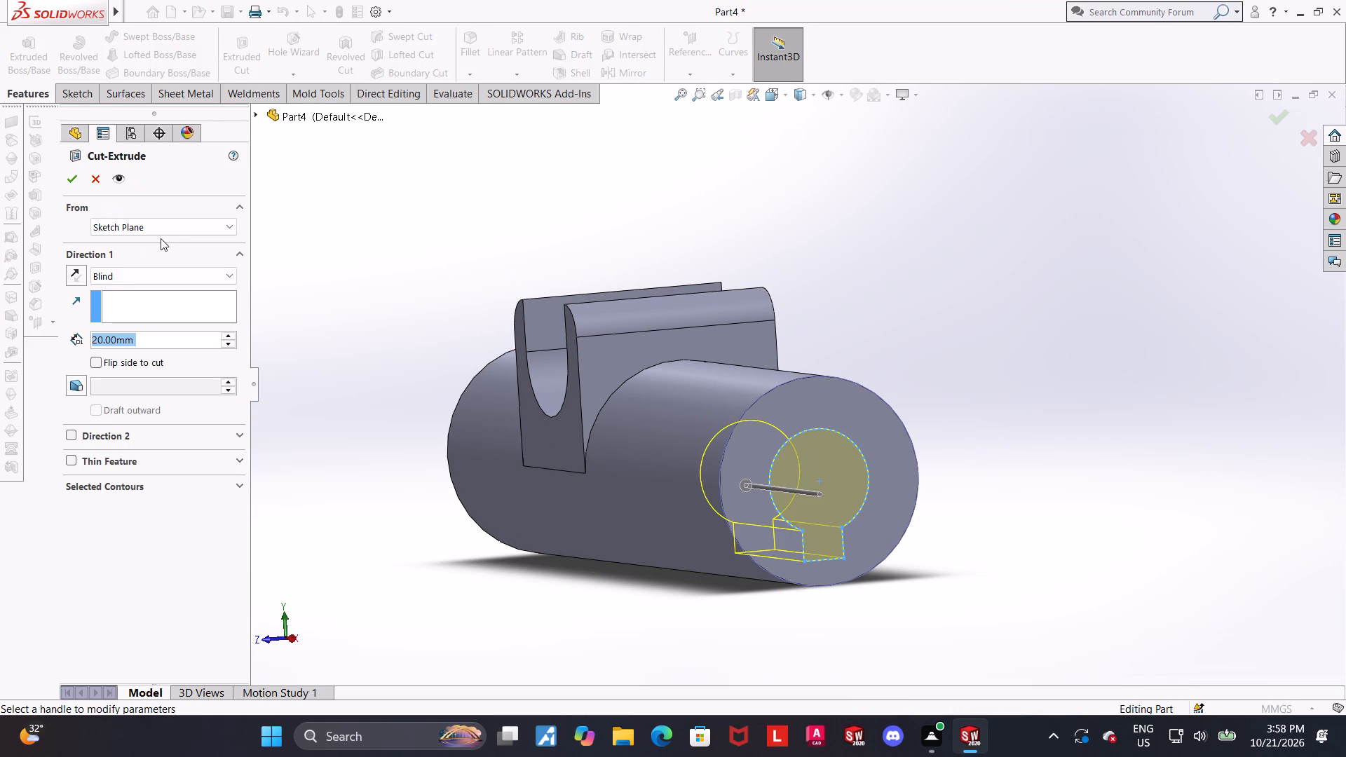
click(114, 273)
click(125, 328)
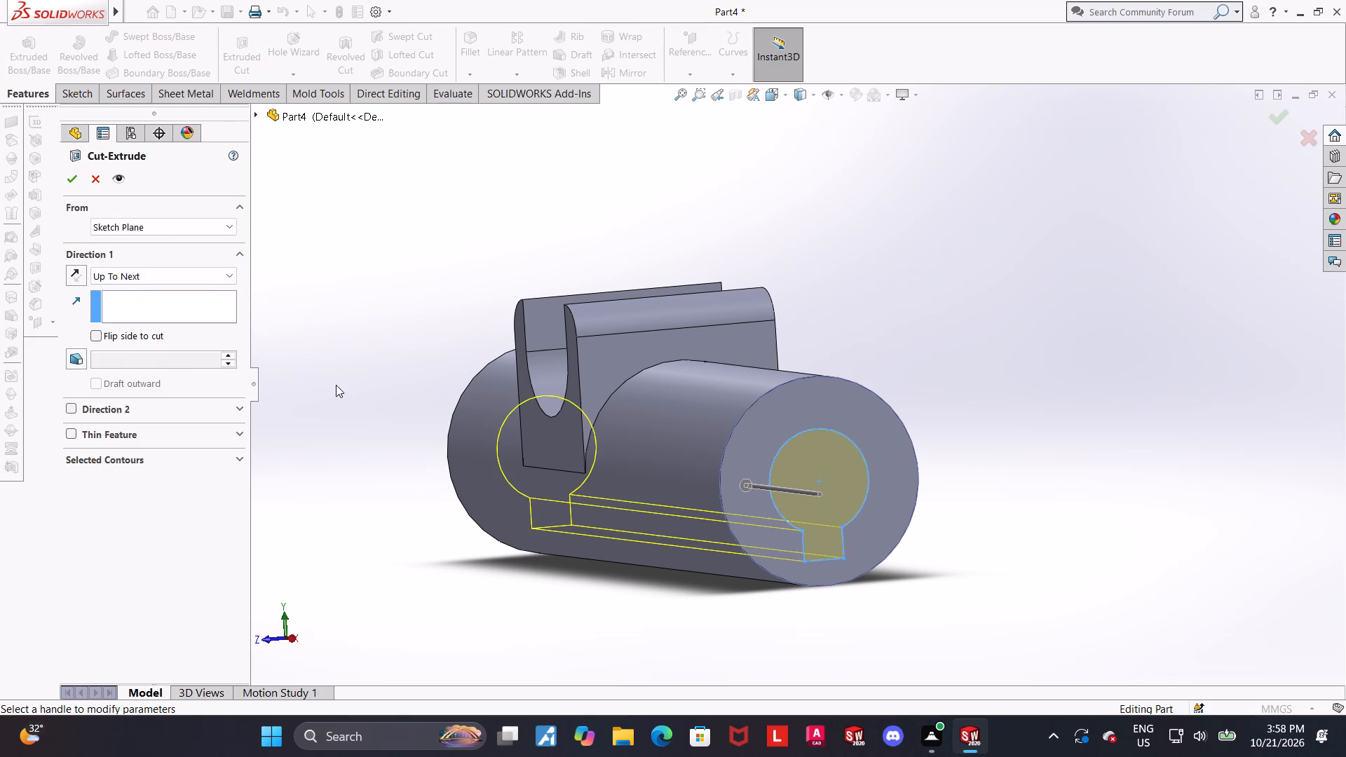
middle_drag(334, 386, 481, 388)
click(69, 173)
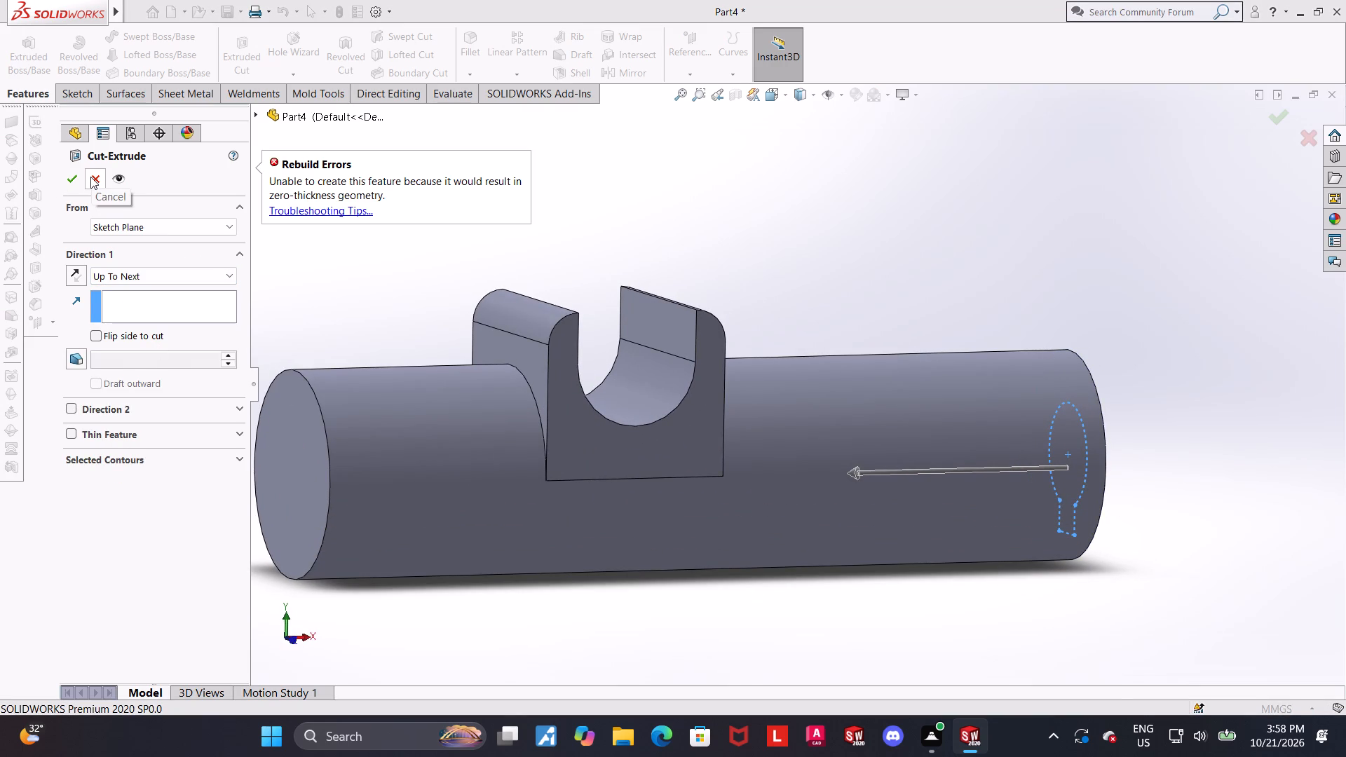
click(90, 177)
Examine the U-notched lug on the cylinder from several angles and face-on to its profile sketch.
middle_drag(888, 387, 846, 389)
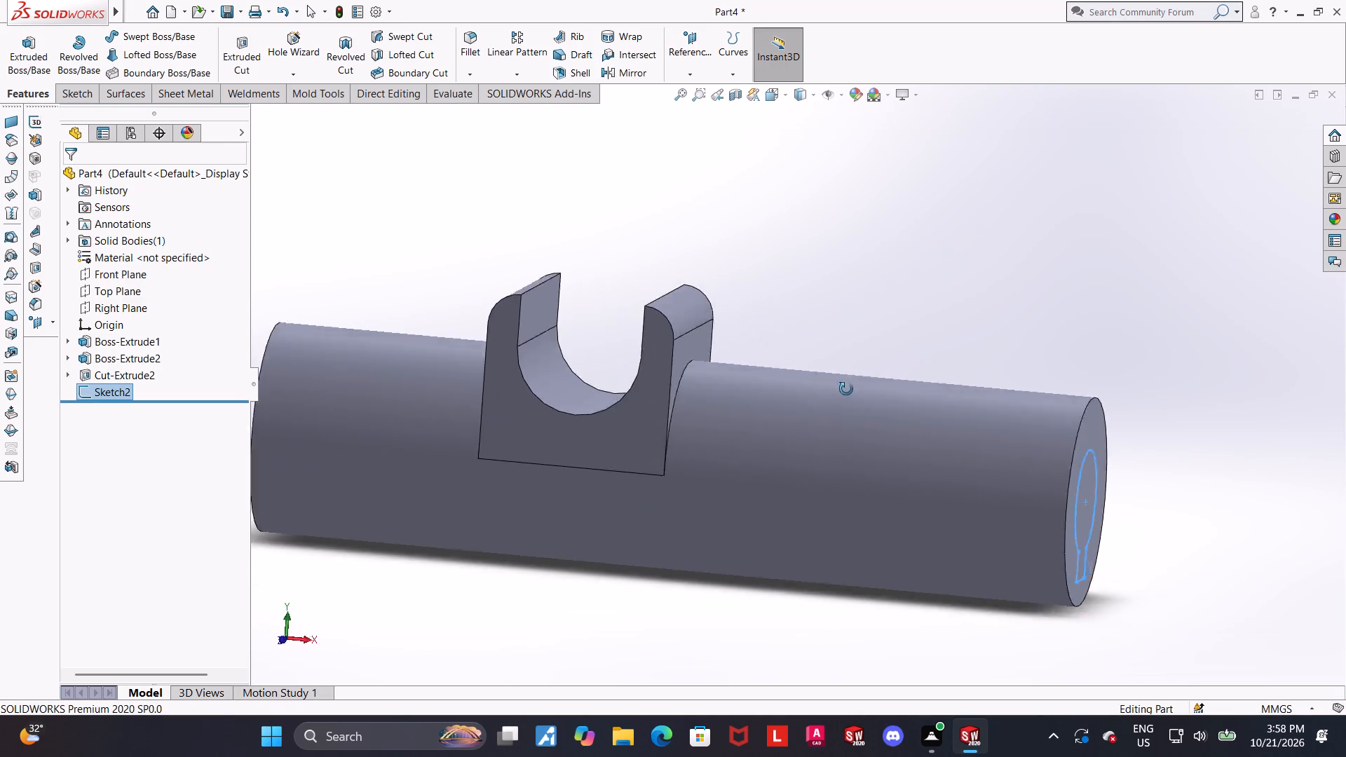
middle_drag(846, 389, 794, 432)
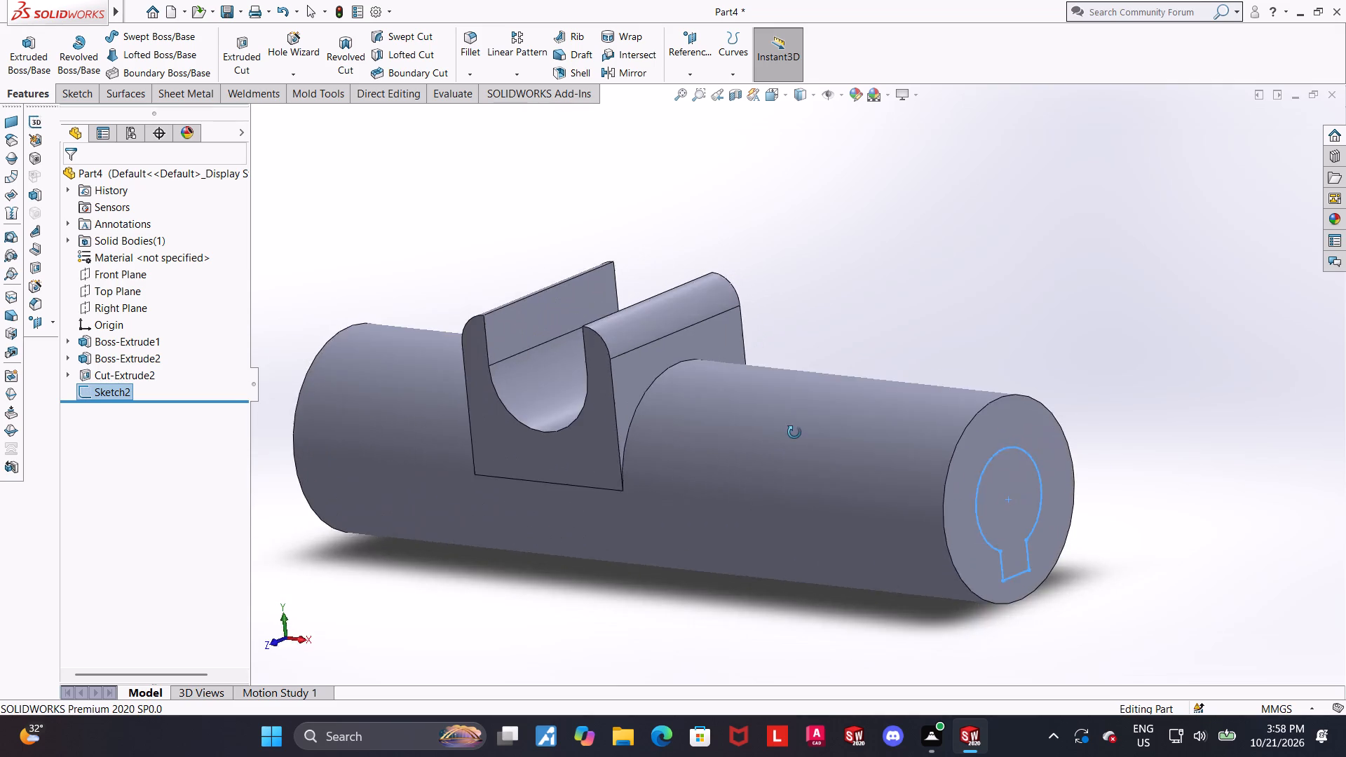
middle_drag(794, 432, 866, 383)
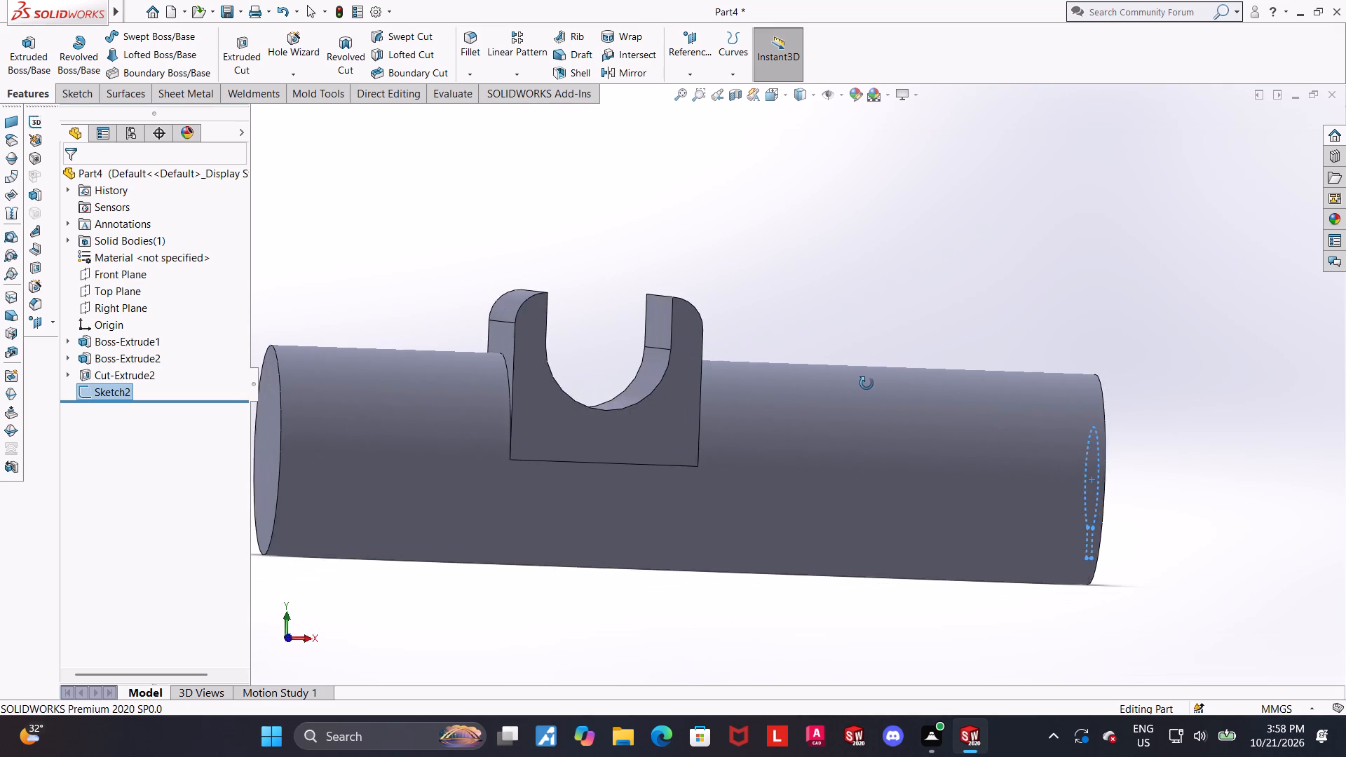
middle_drag(866, 383, 848, 374)
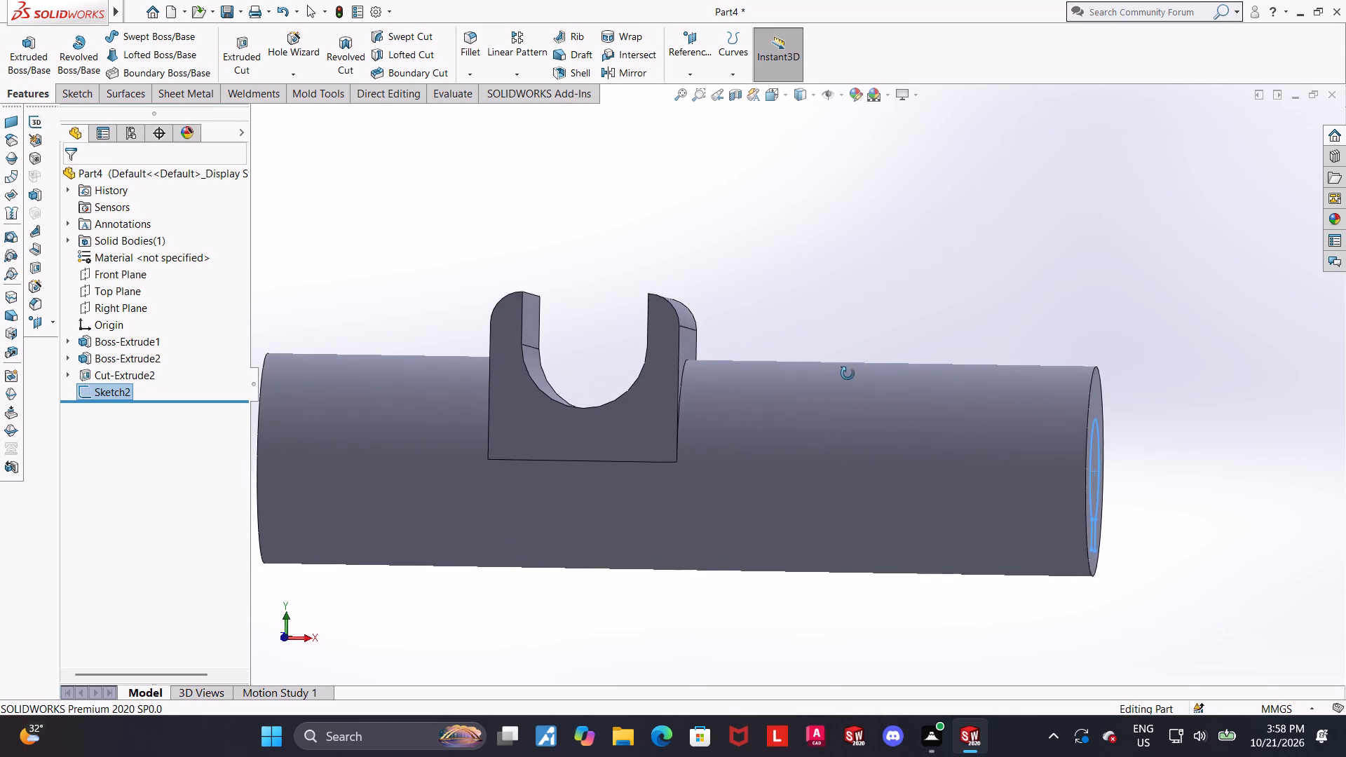
middle_drag(848, 374, 853, 381)
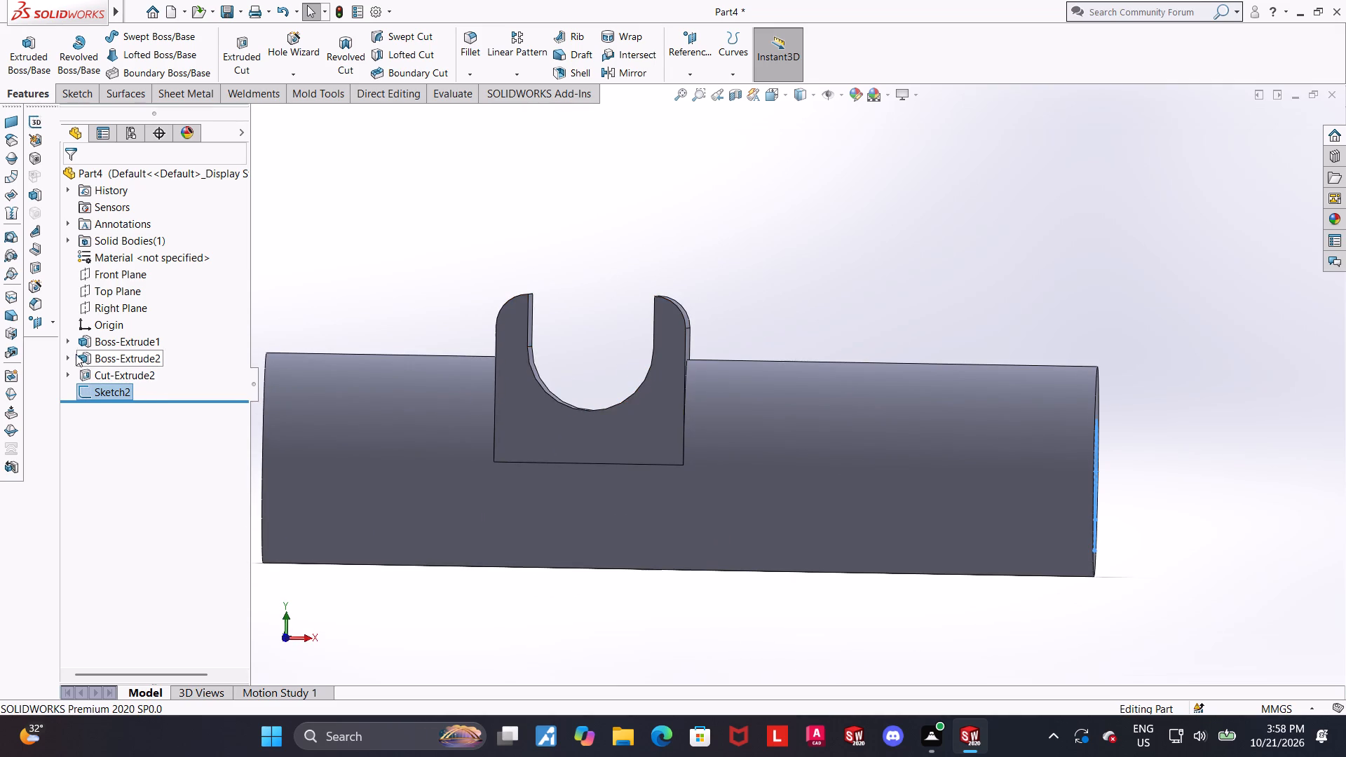
click(66, 353)
click(114, 372)
click(161, 353)
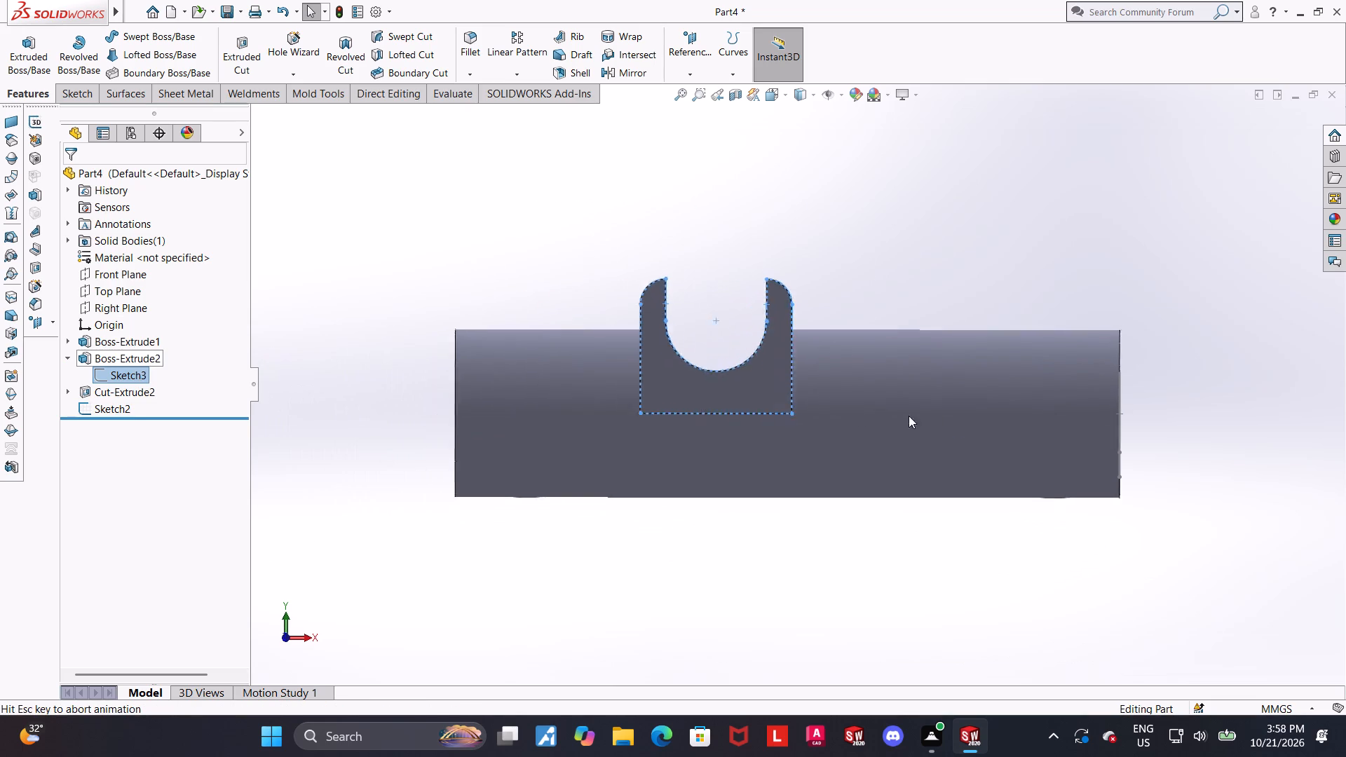
click(944, 267)
scroll(872, 299, down, 4)
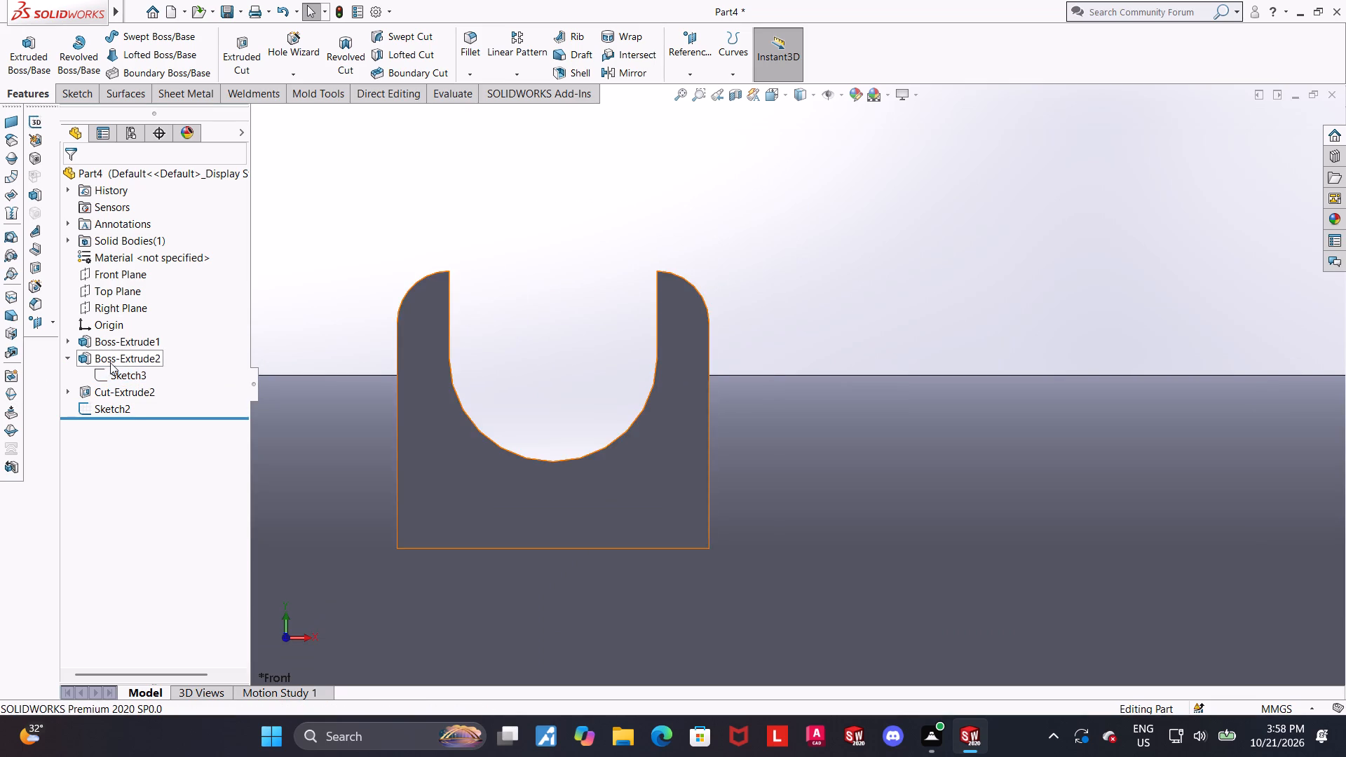
Open the lug profile sketch, Sketch3, examine its dimensions and position along the cylinder, and exit the sketch.
click(112, 373)
click(125, 332)
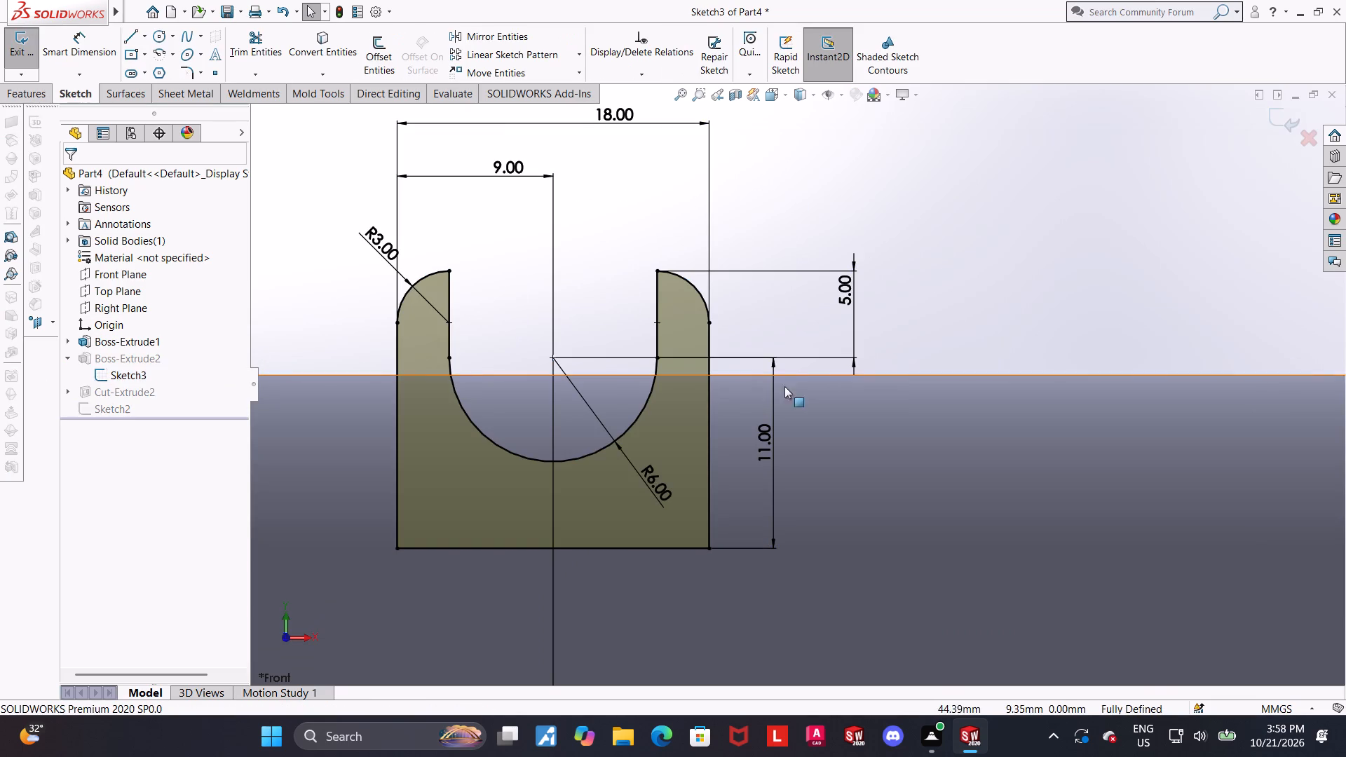
scroll(640, 435, down, 2)
scroll(673, 439, up, 9)
scroll(907, 442, down, 1)
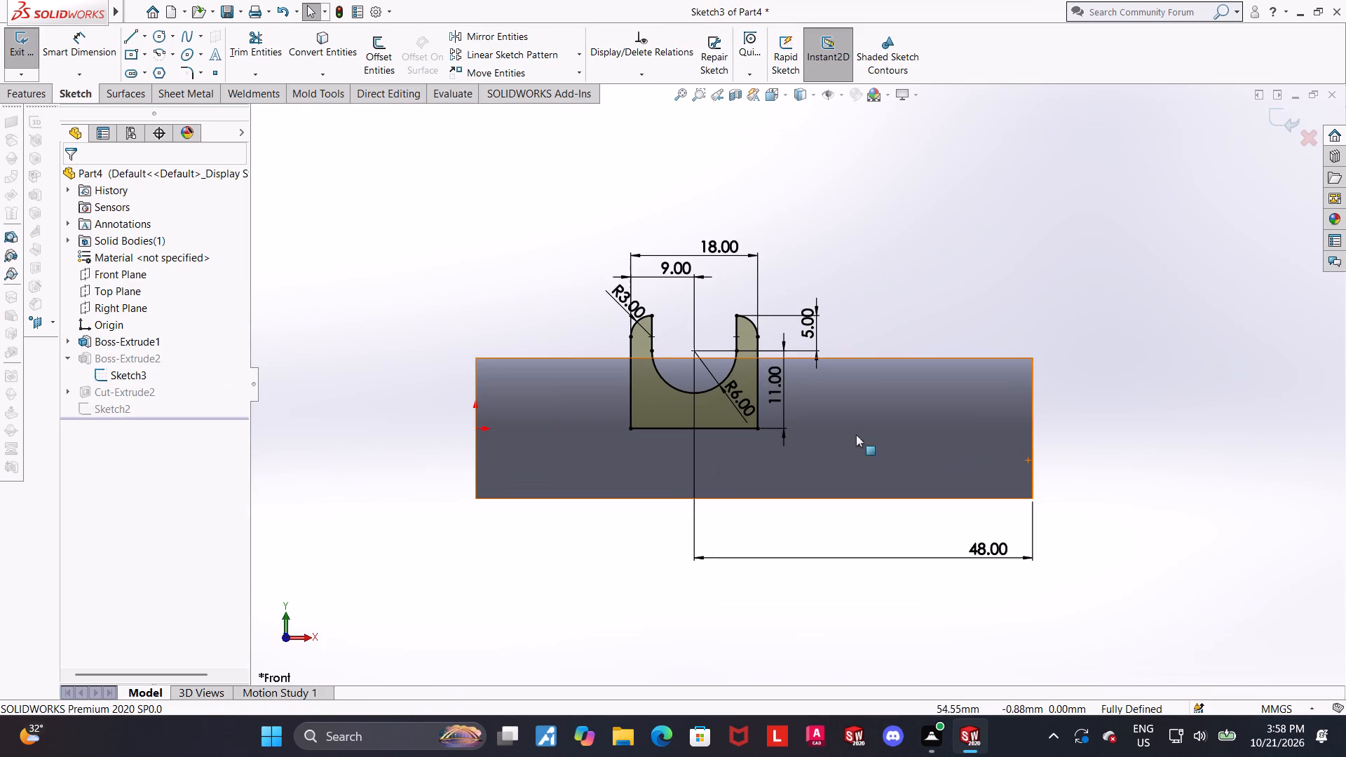
scroll(840, 429, down, 1)
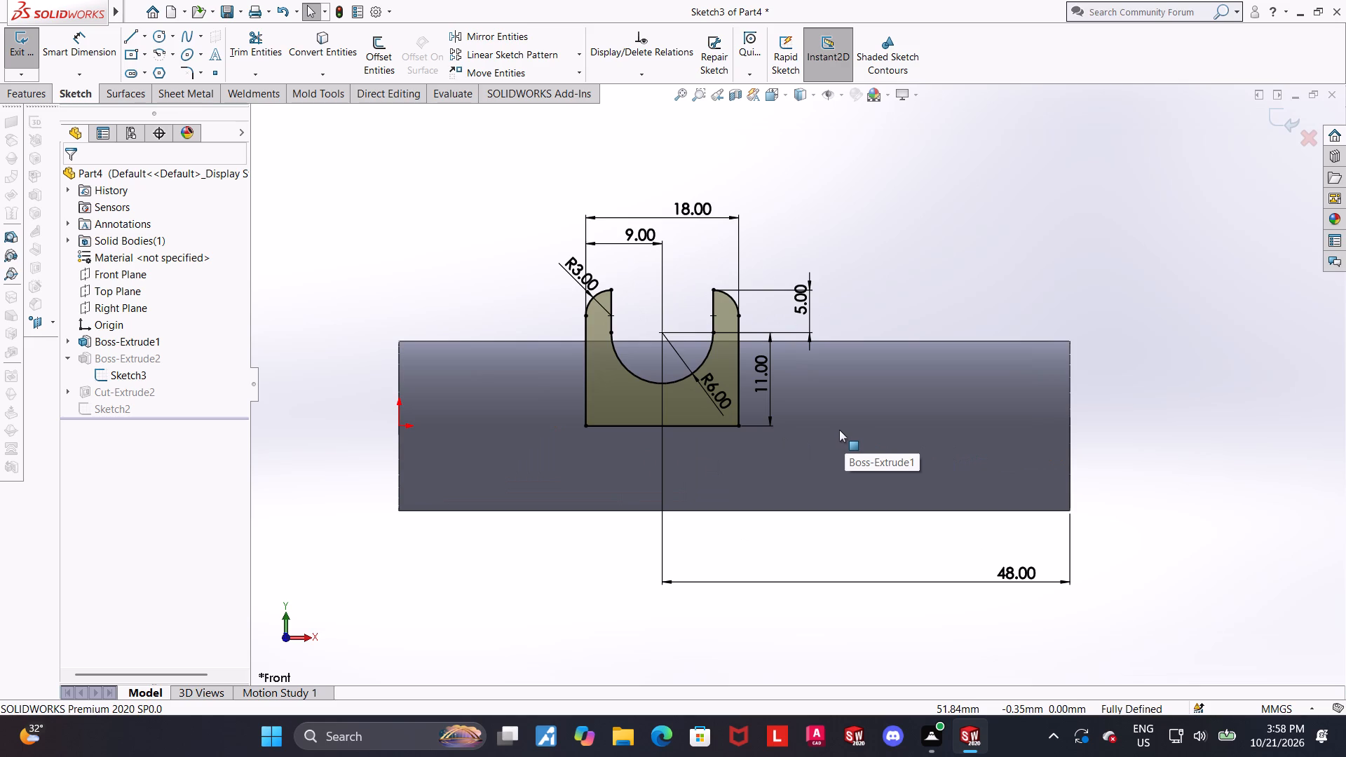
scroll(839, 430, up, 1)
scroll(839, 430, down, 2)
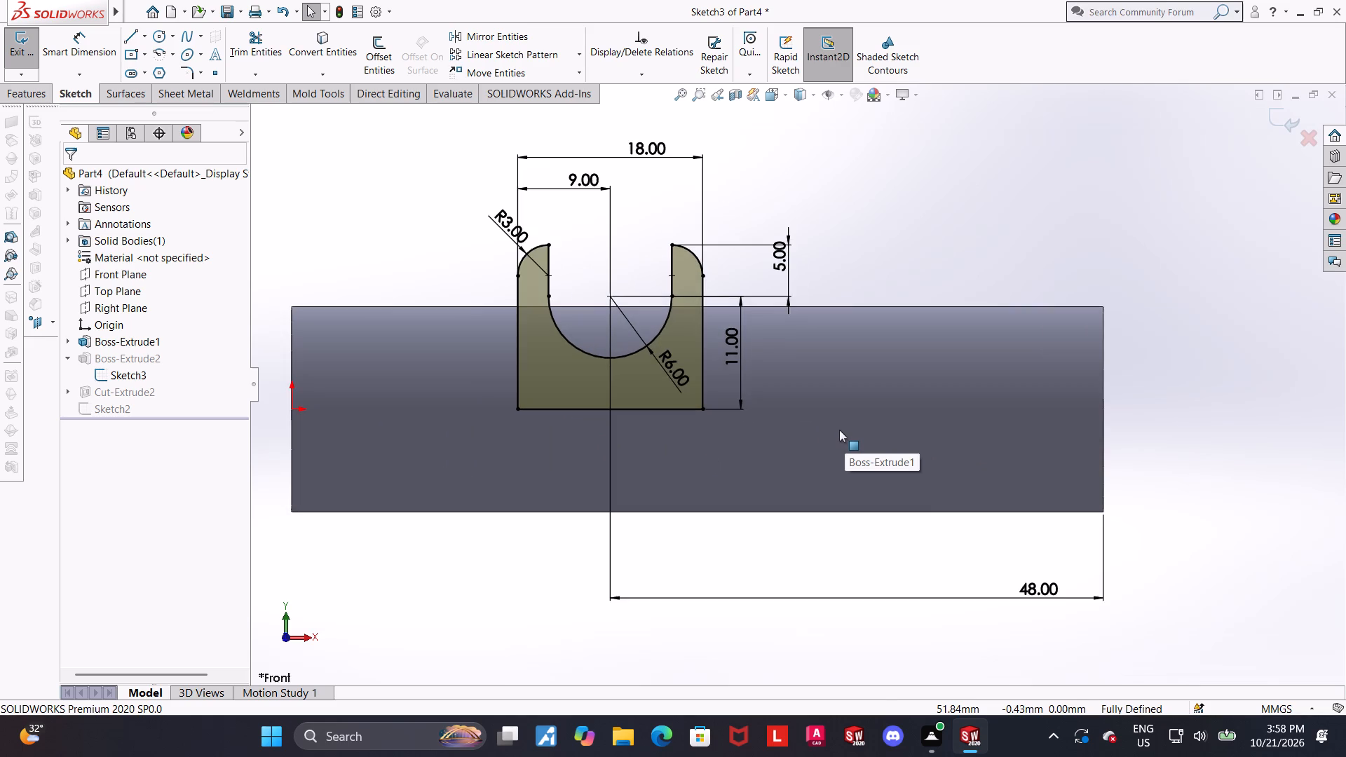
middle_drag(817, 434, 769, 486)
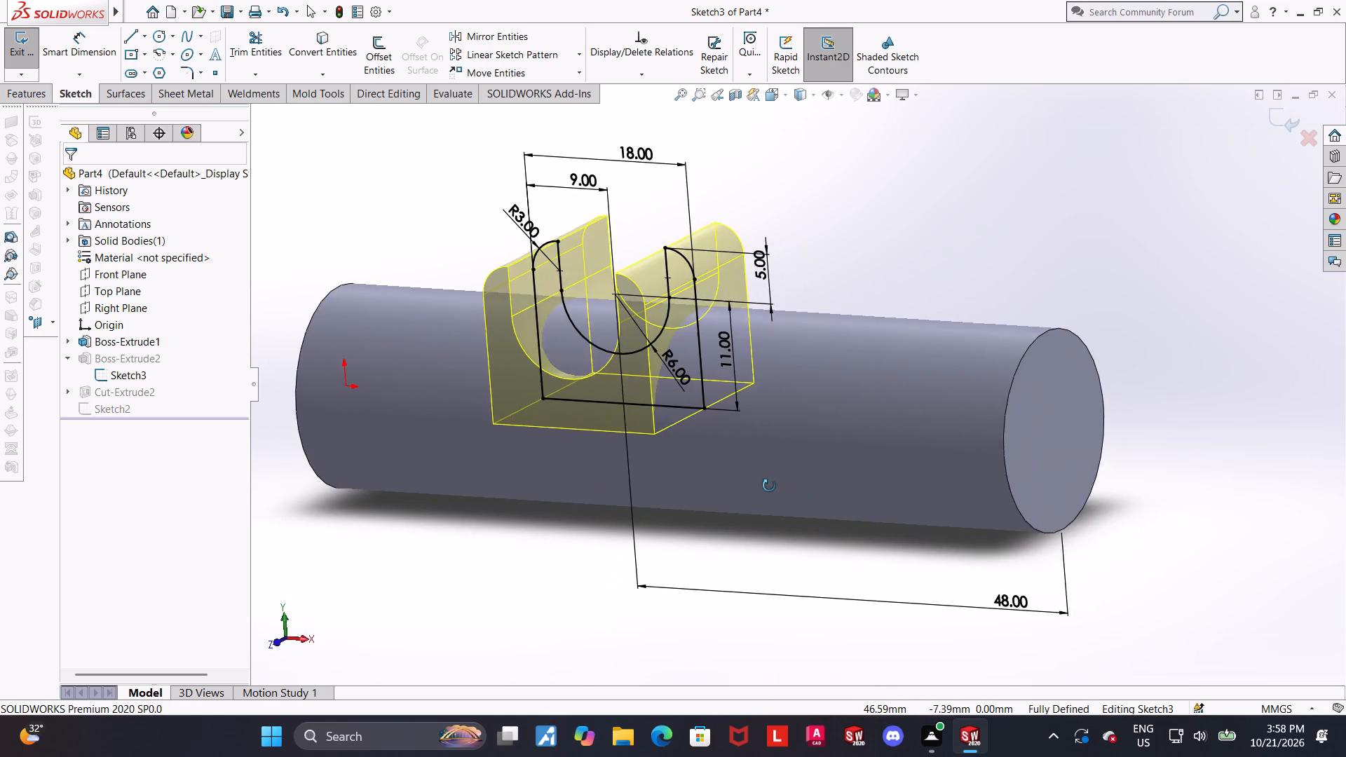
middle_drag(769, 486, 814, 462)
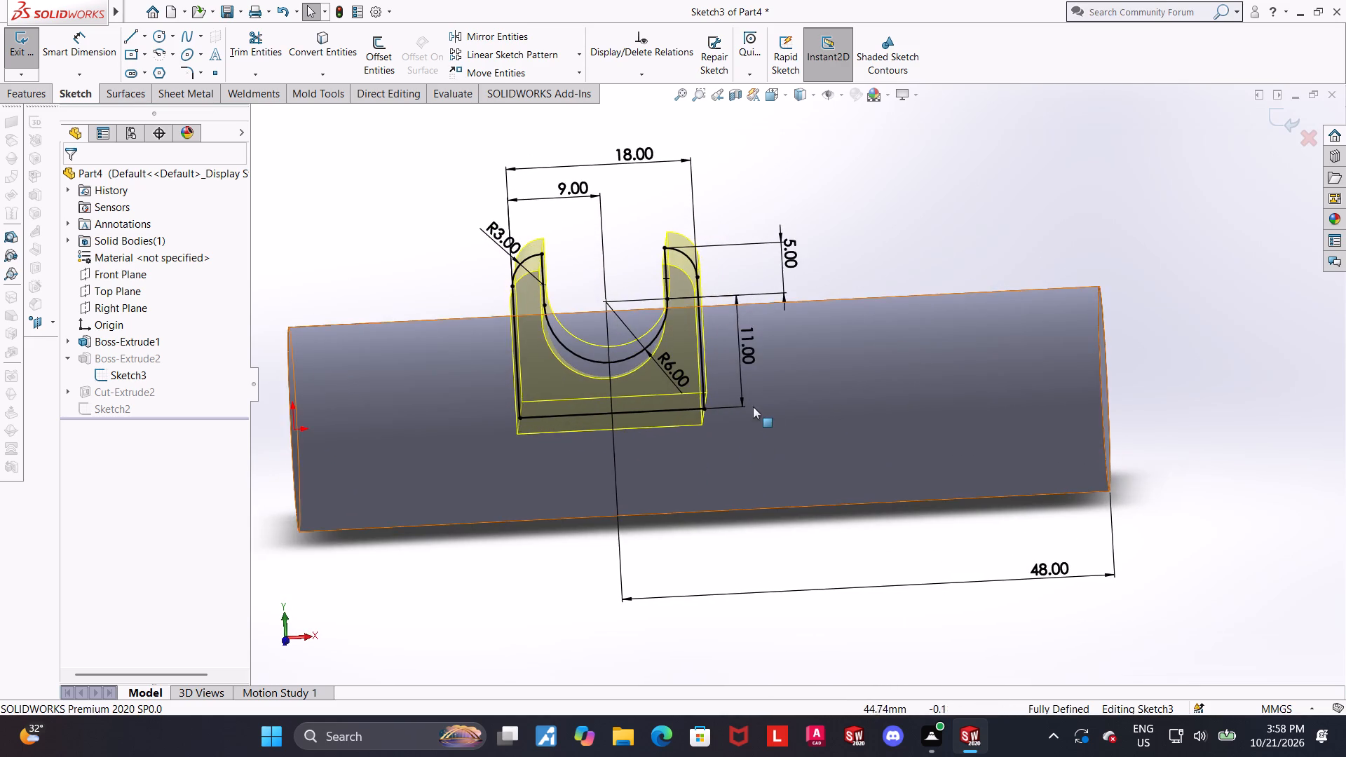
scroll(745, 404, up, 2)
scroll(745, 404, down, 2)
click(771, 94)
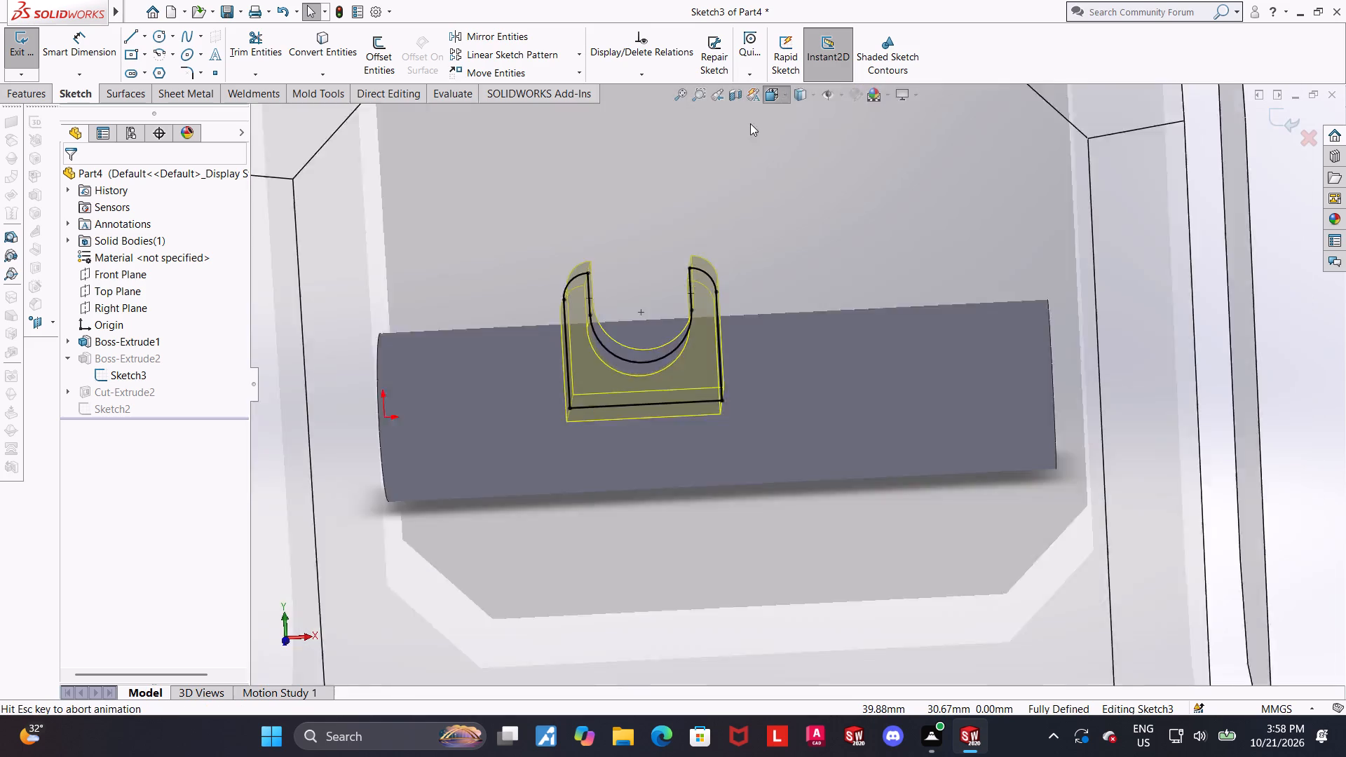
click(648, 453)
scroll(754, 405, down, 3)
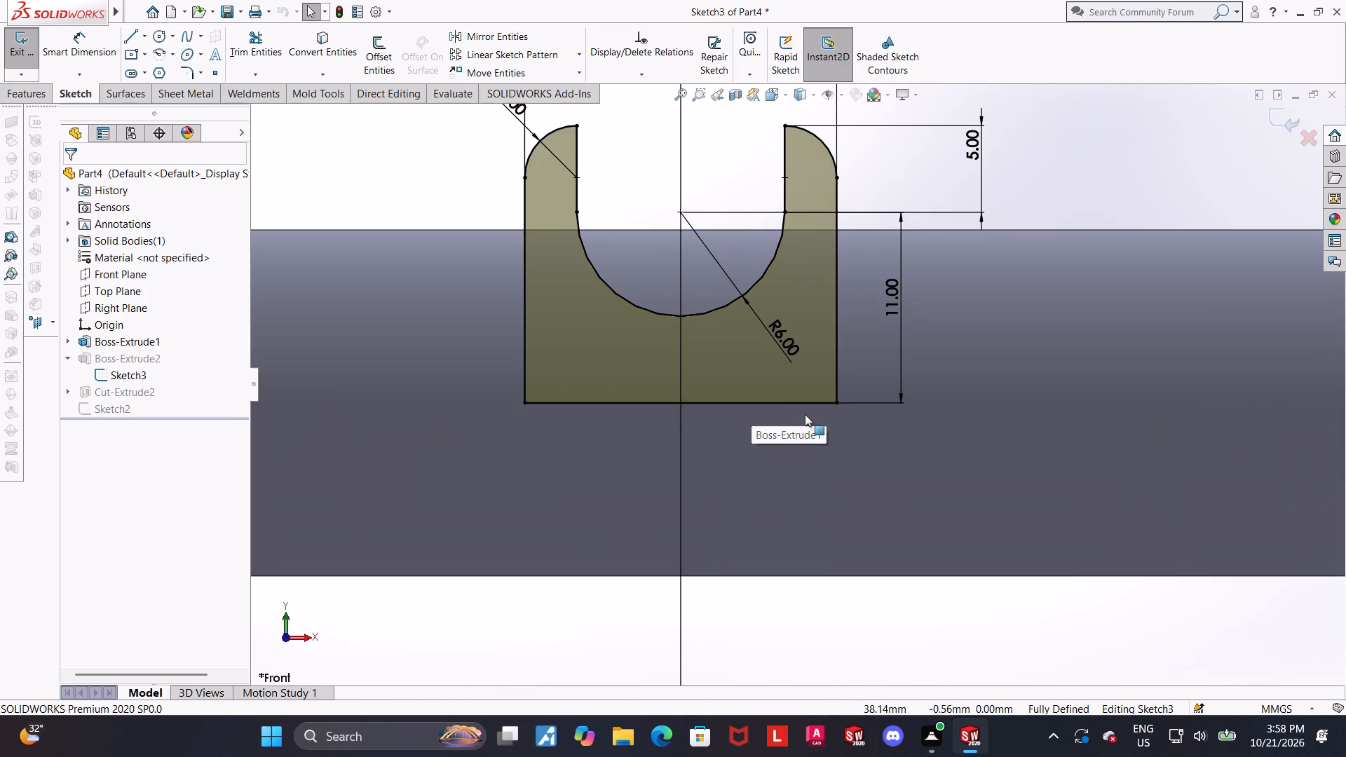
scroll(805, 414, down, 1)
scroll(759, 382, up, 4)
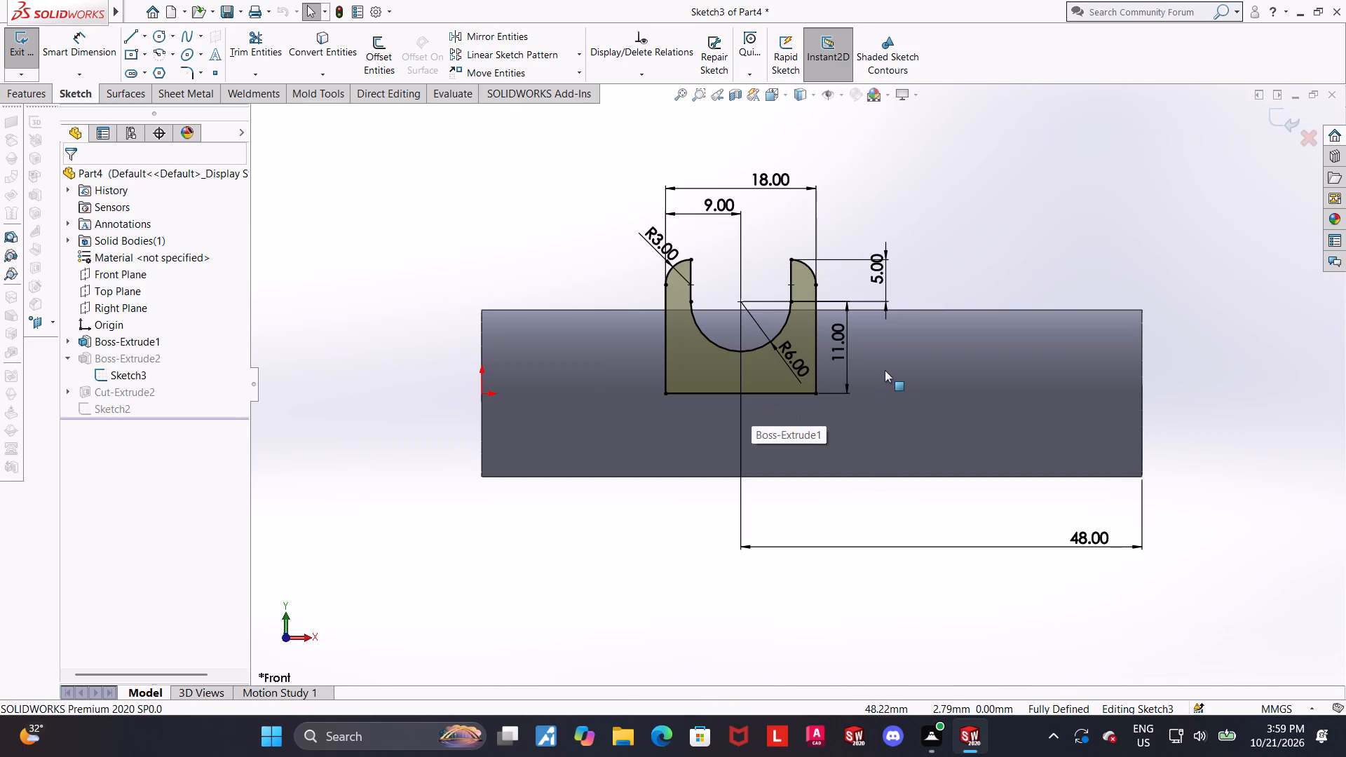
scroll(883, 370, up, 2)
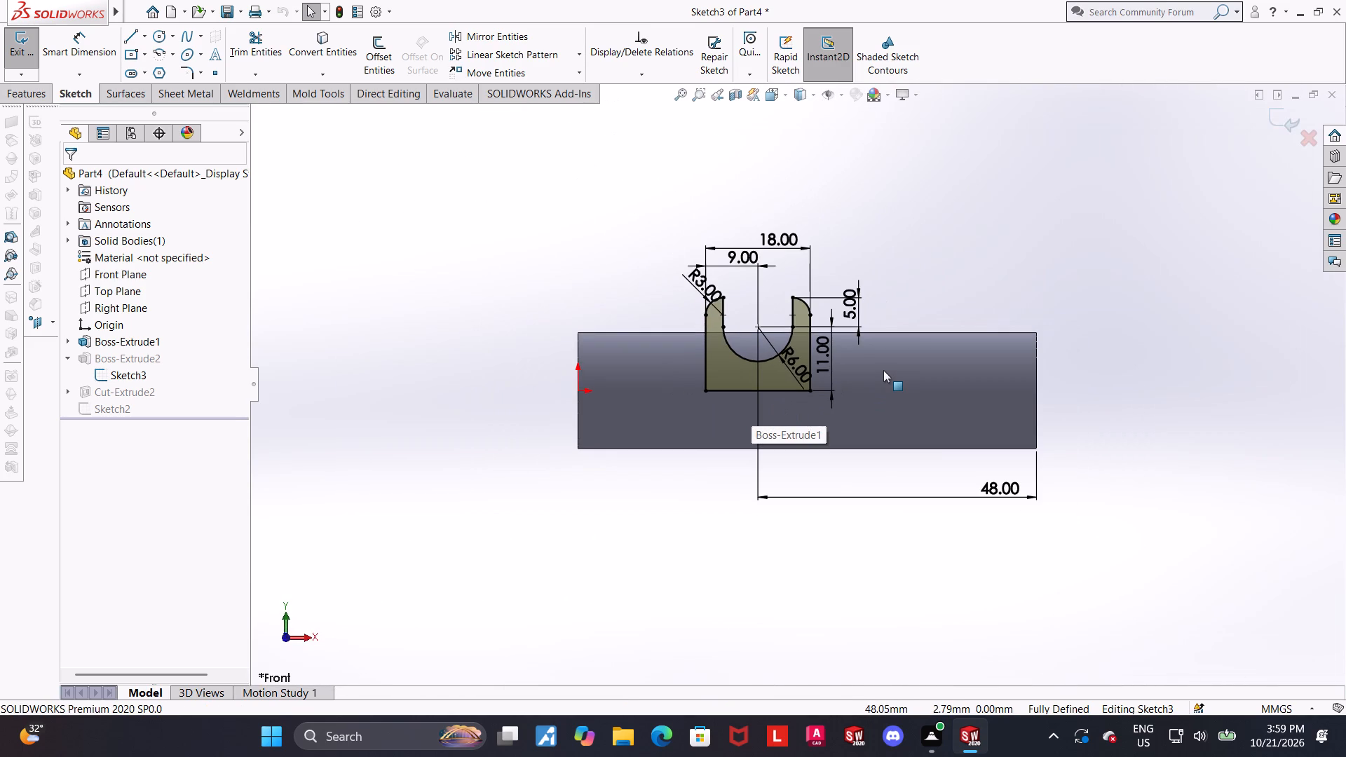
scroll(881, 369, down, 1)
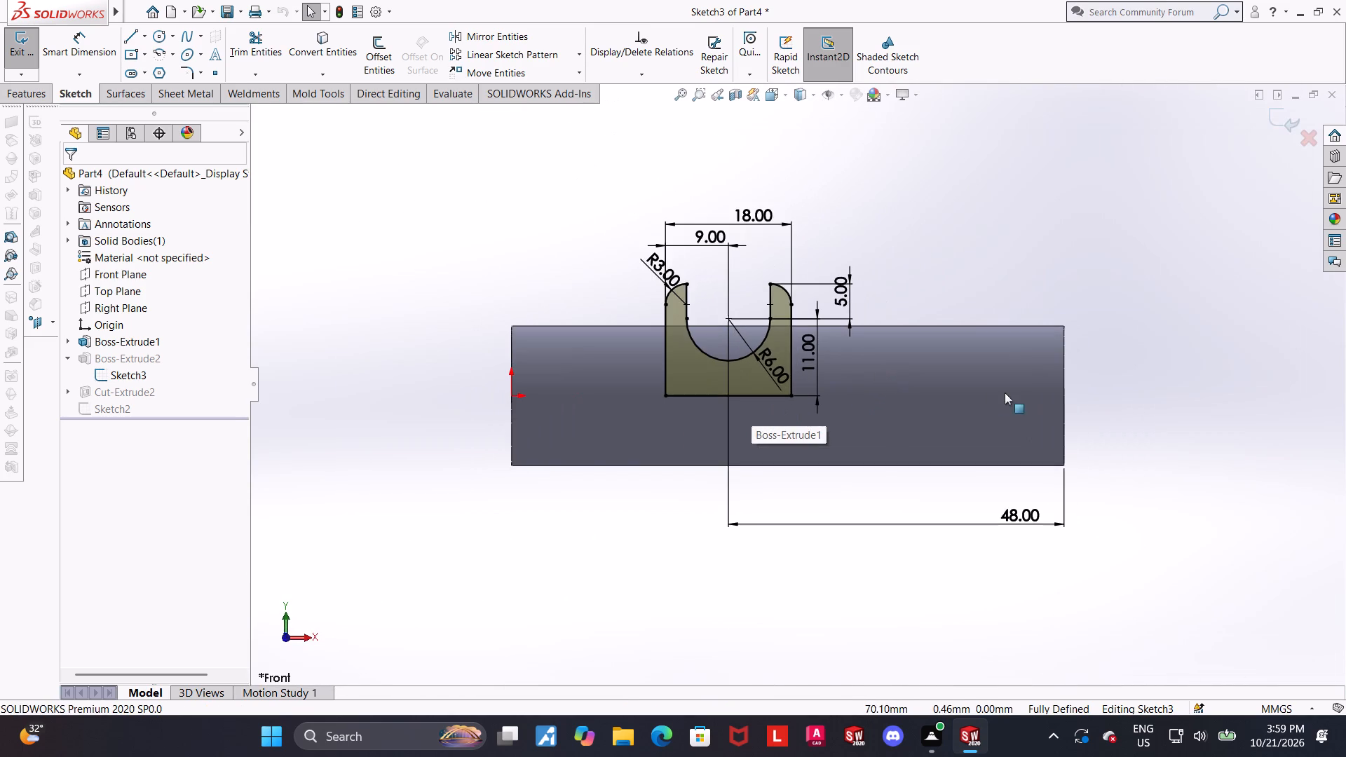
scroll(1005, 439, down, 2)
scroll(1000, 430, up, 1)
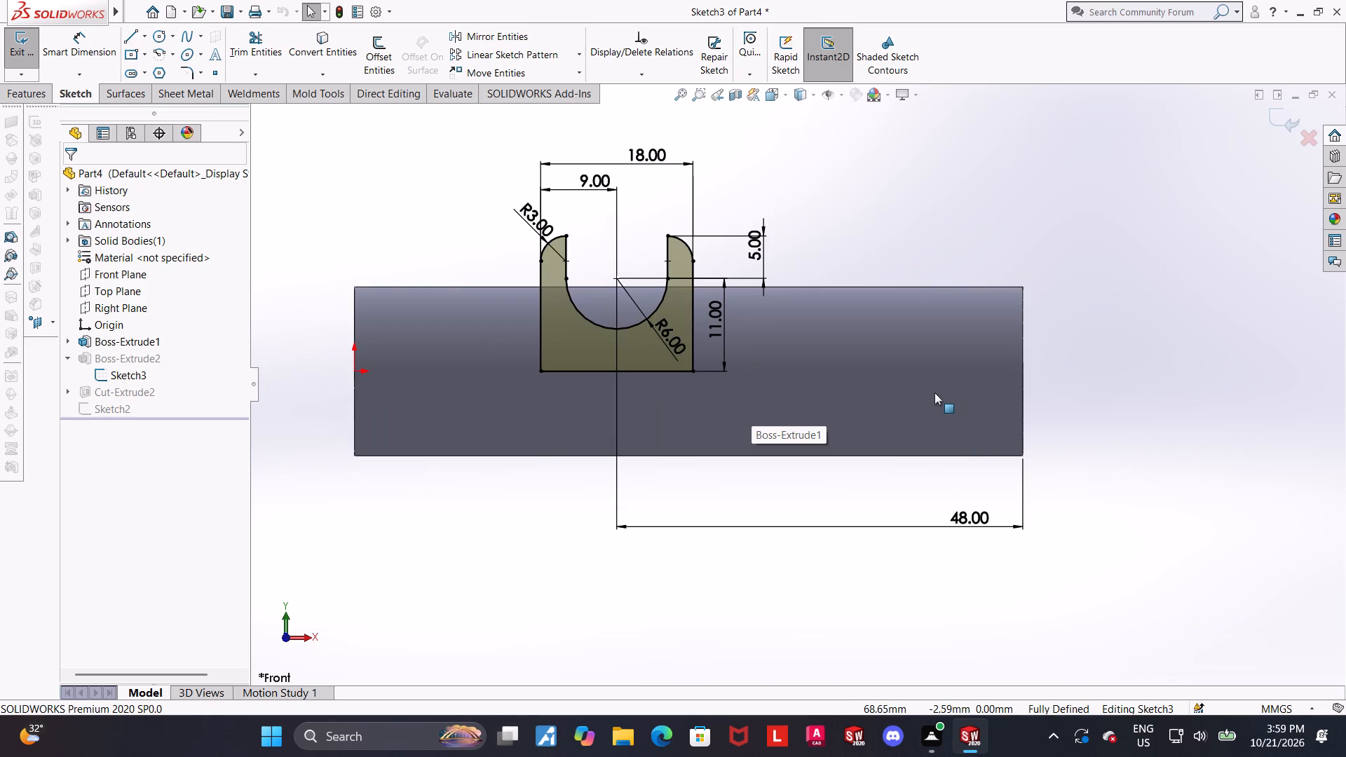
click(1279, 118)
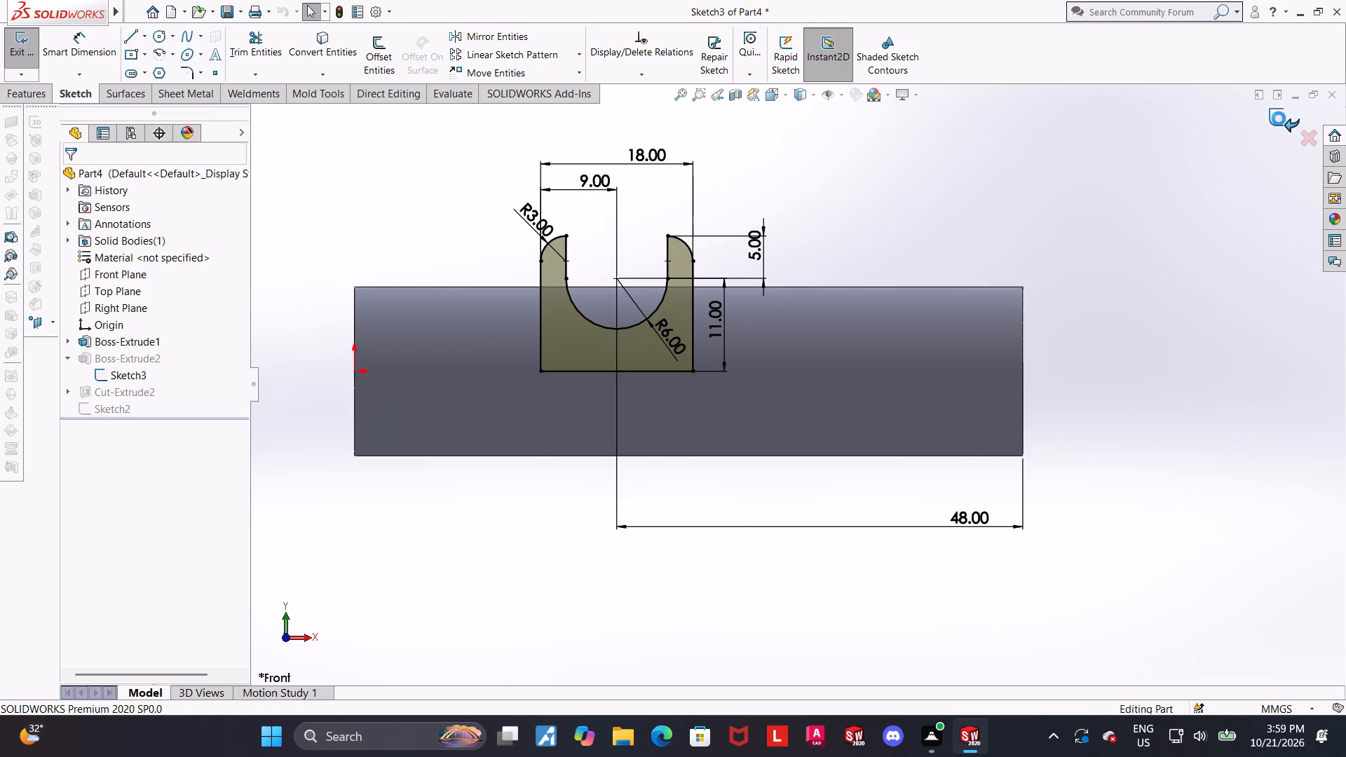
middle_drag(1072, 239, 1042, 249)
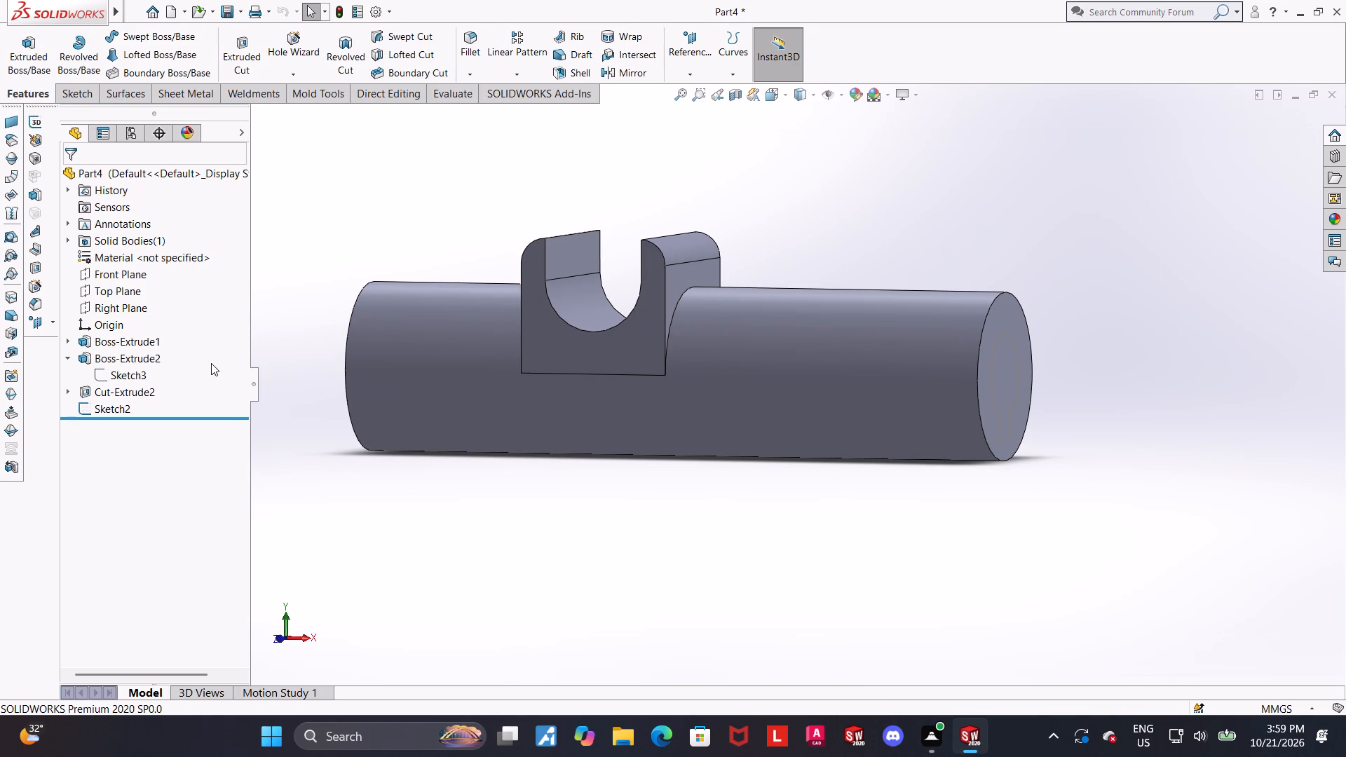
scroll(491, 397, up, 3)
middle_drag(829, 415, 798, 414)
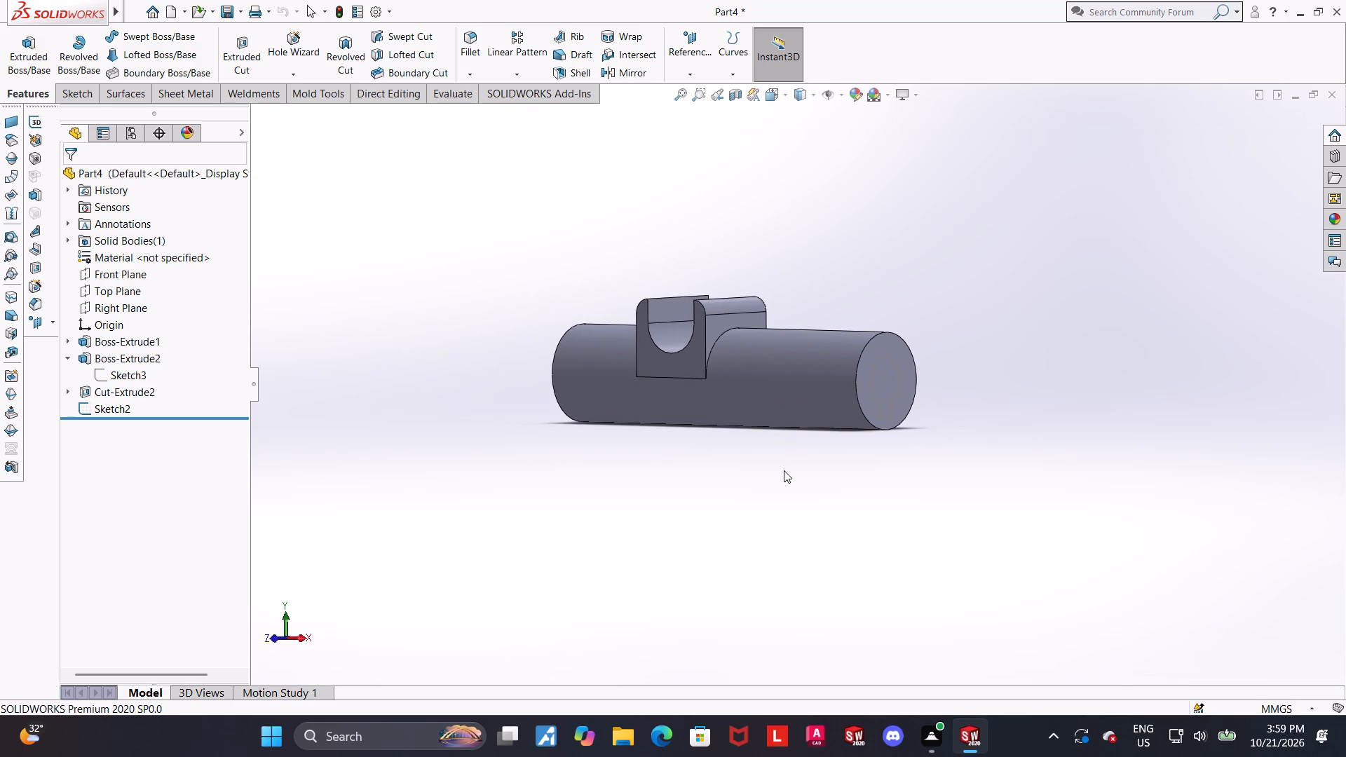
Examine the U-notched lug extrusion, Boss-Extrude2, and its dimensions on the cylinder from several angles.
scroll(784, 470, down, 1)
scroll(787, 487, up, 2)
scroll(796, 564, up, 1)
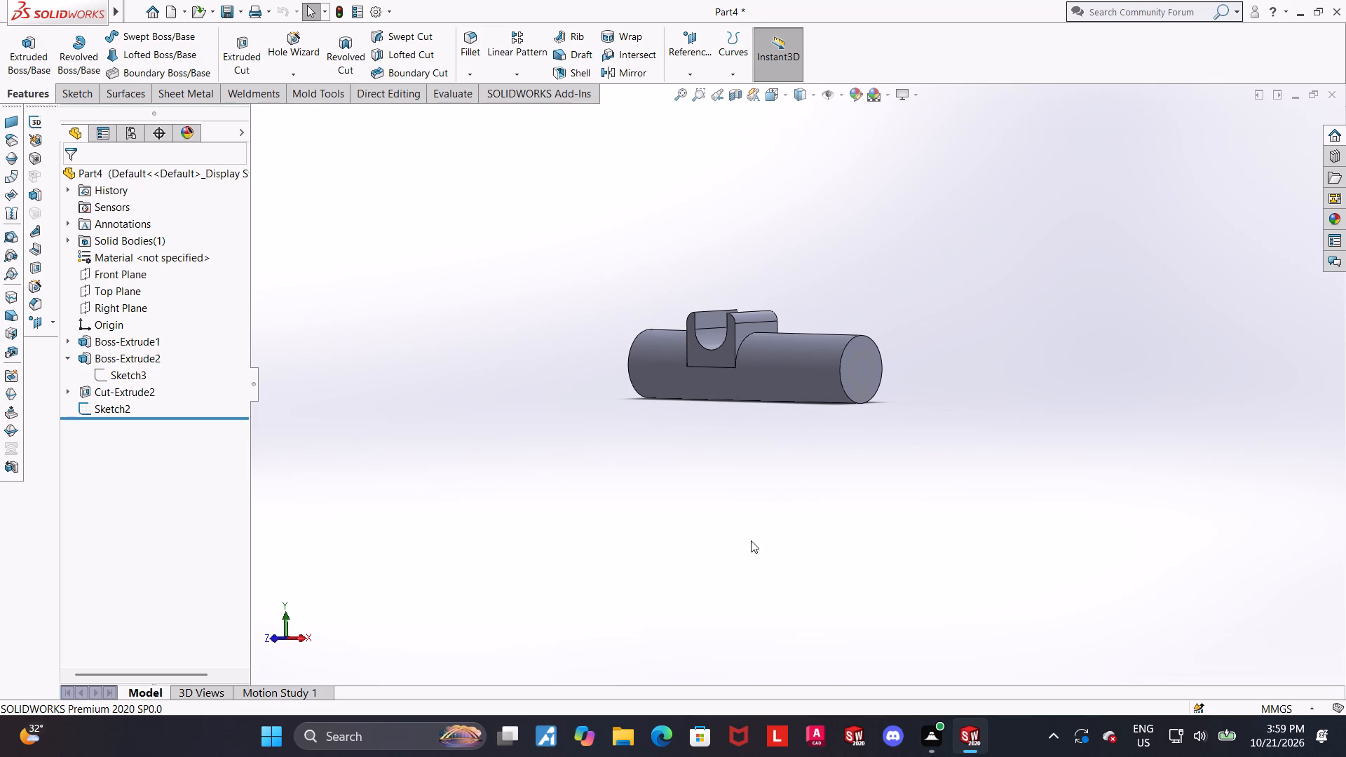
scroll(778, 391, down, 2)
middle_drag(724, 390, 736, 404)
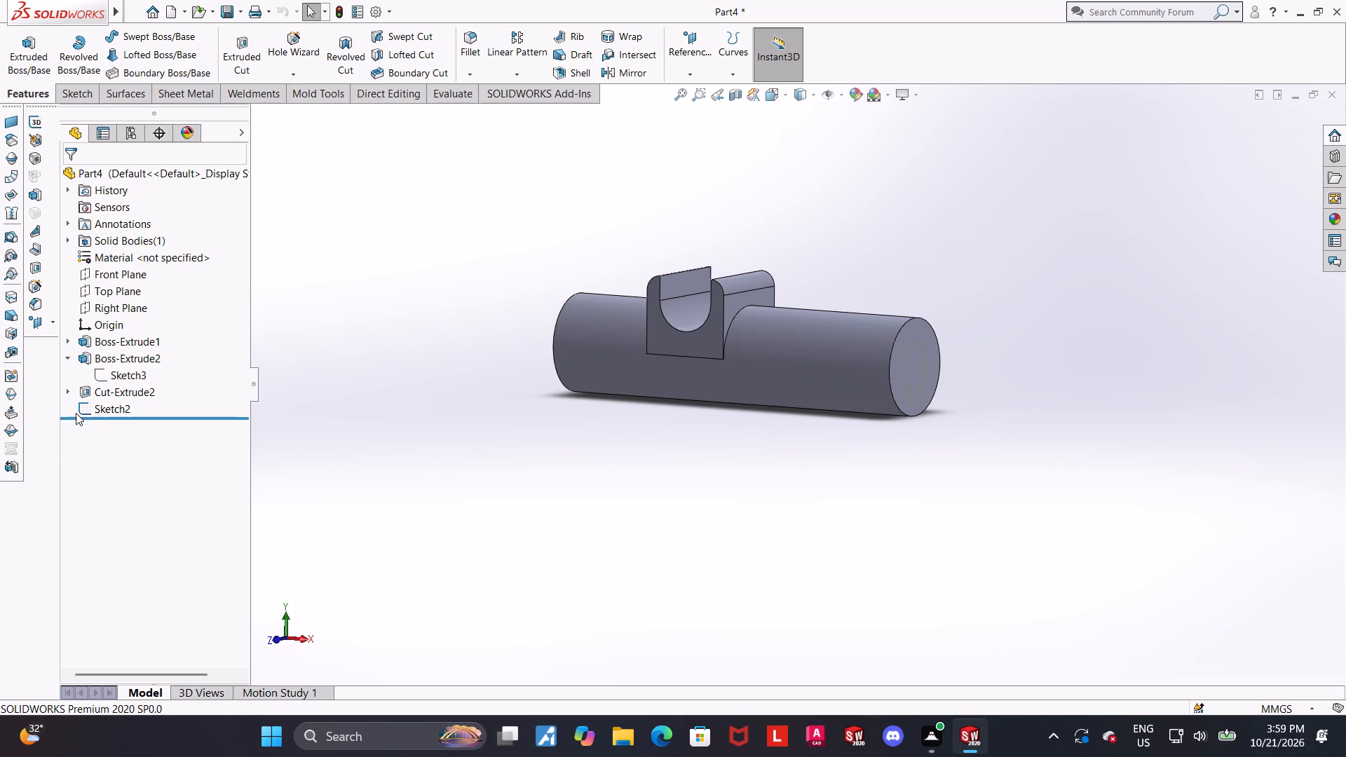
click(71, 357)
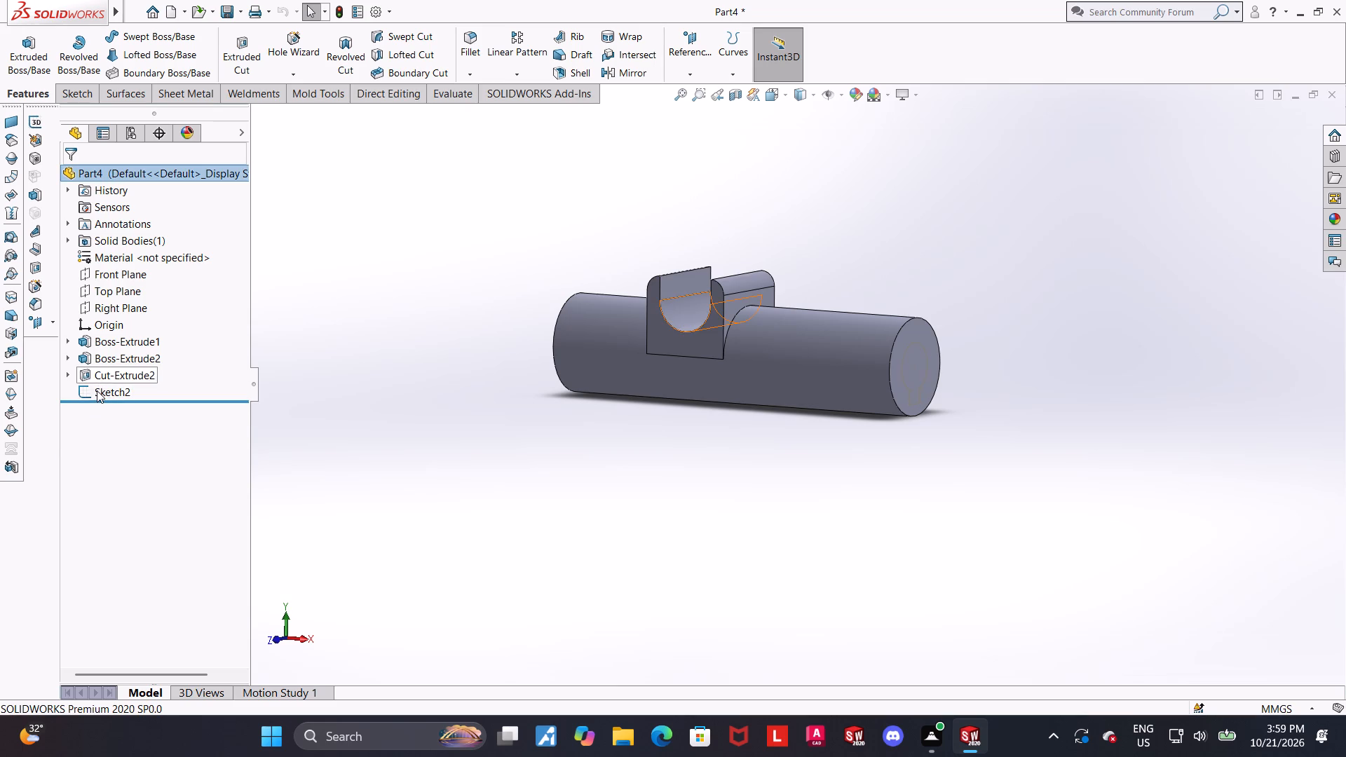
click(98, 362)
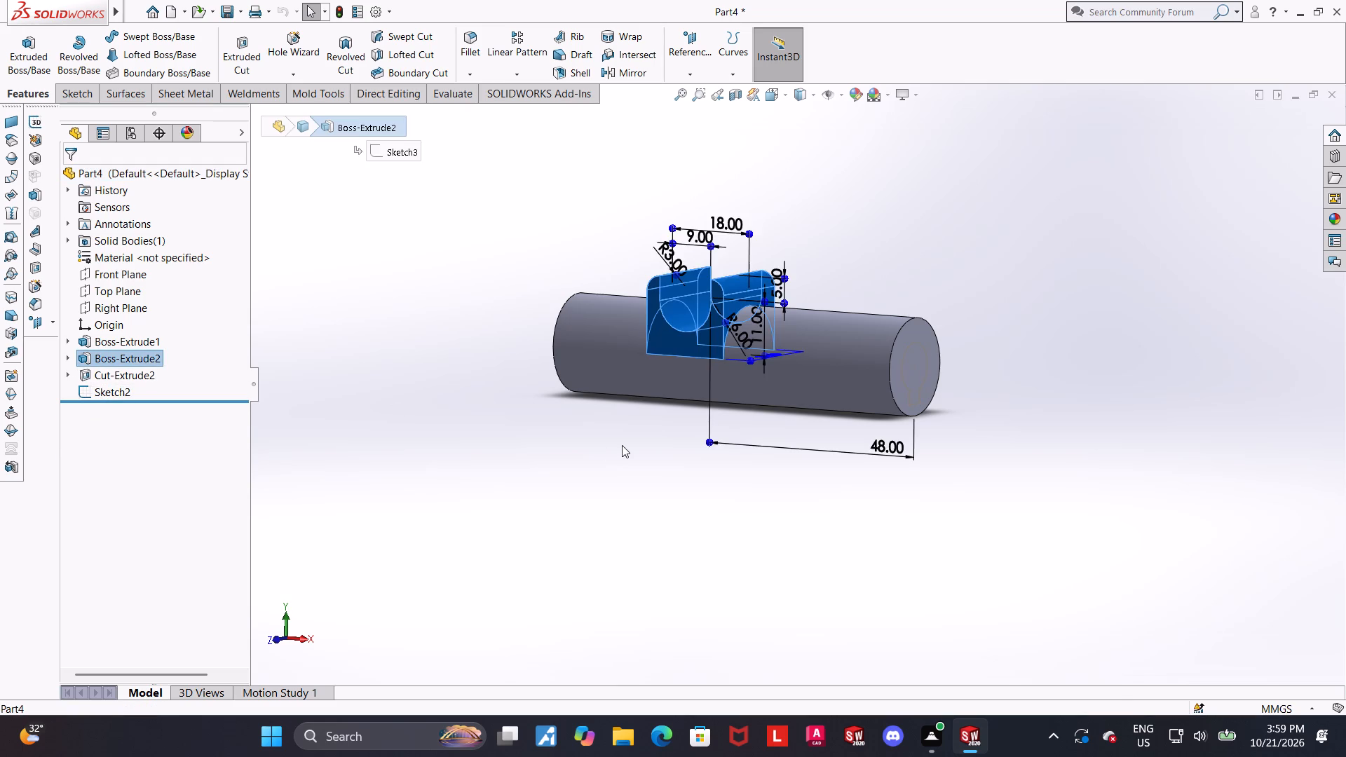
middle_drag(623, 447, 542, 449)
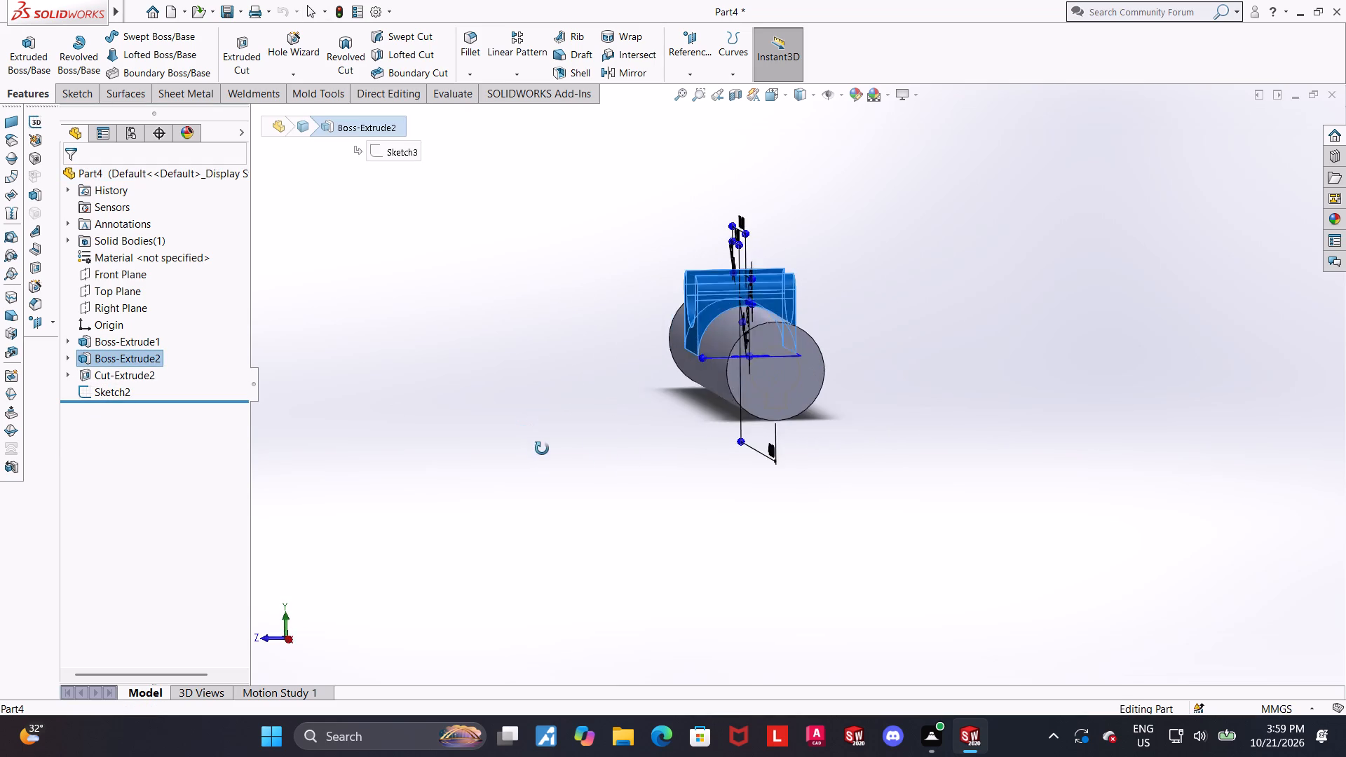
middle_drag(542, 449, 573, 436)
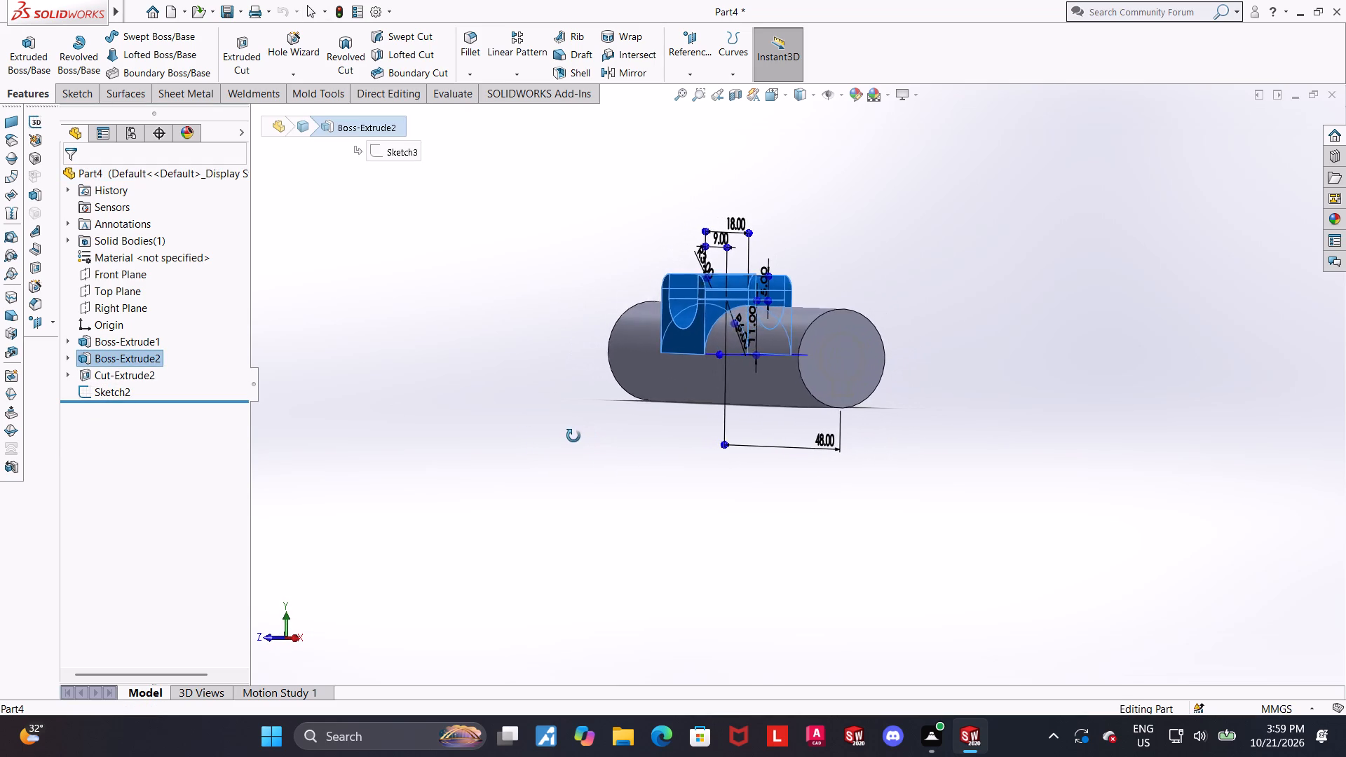
middle_drag(573, 436, 559, 449)
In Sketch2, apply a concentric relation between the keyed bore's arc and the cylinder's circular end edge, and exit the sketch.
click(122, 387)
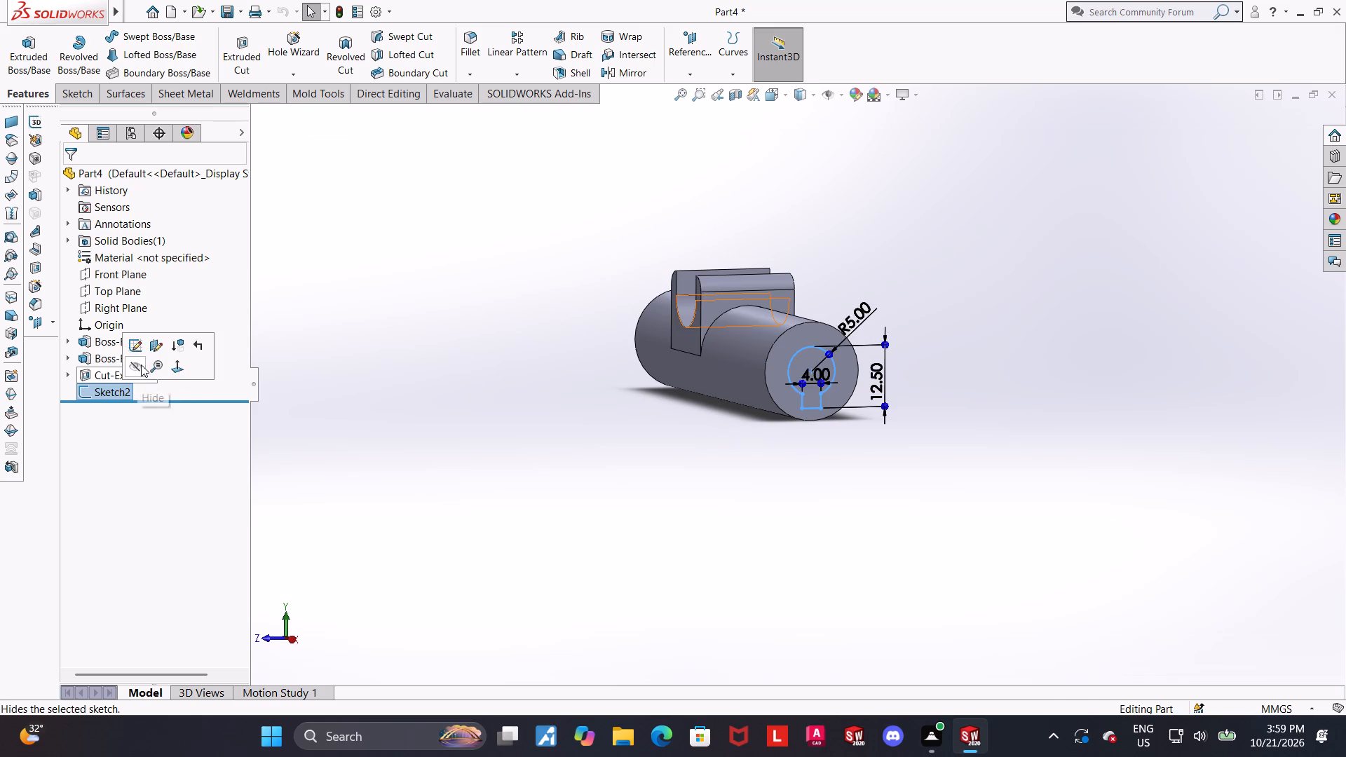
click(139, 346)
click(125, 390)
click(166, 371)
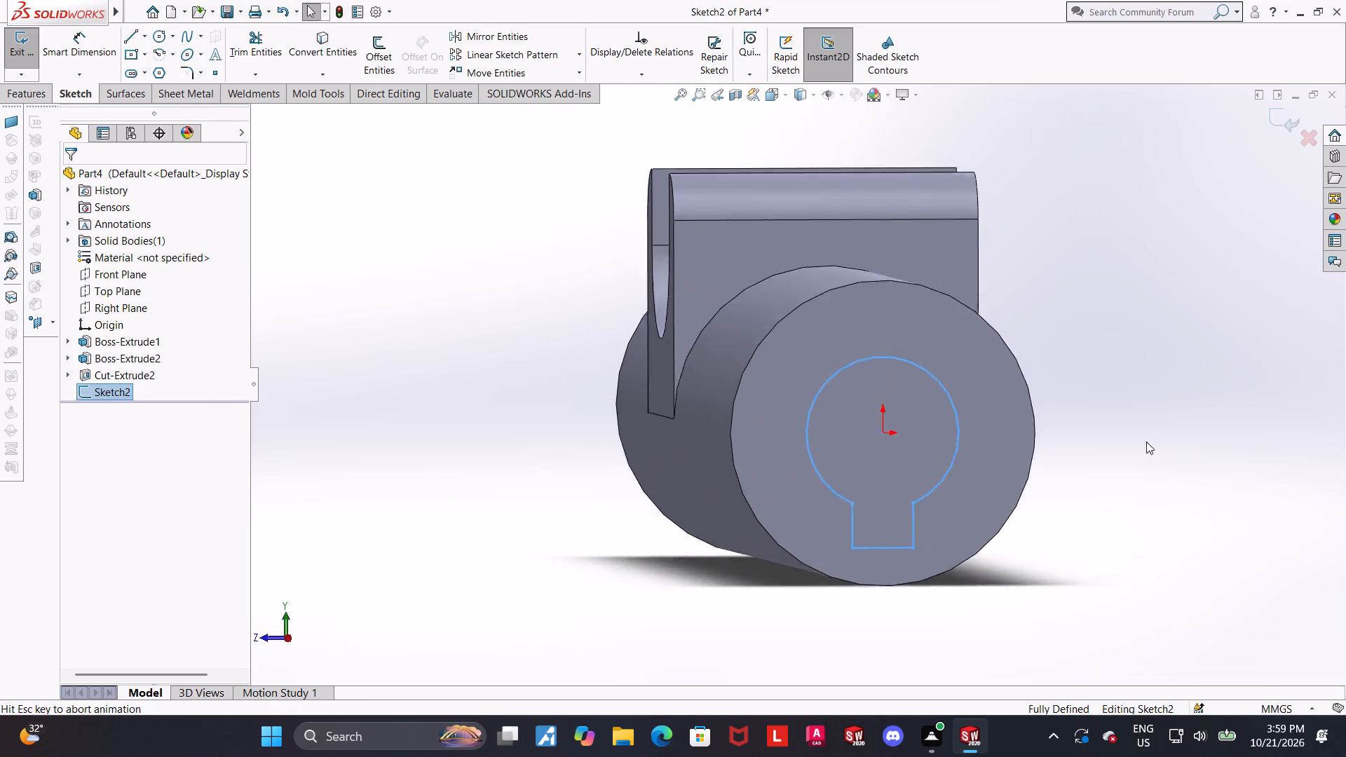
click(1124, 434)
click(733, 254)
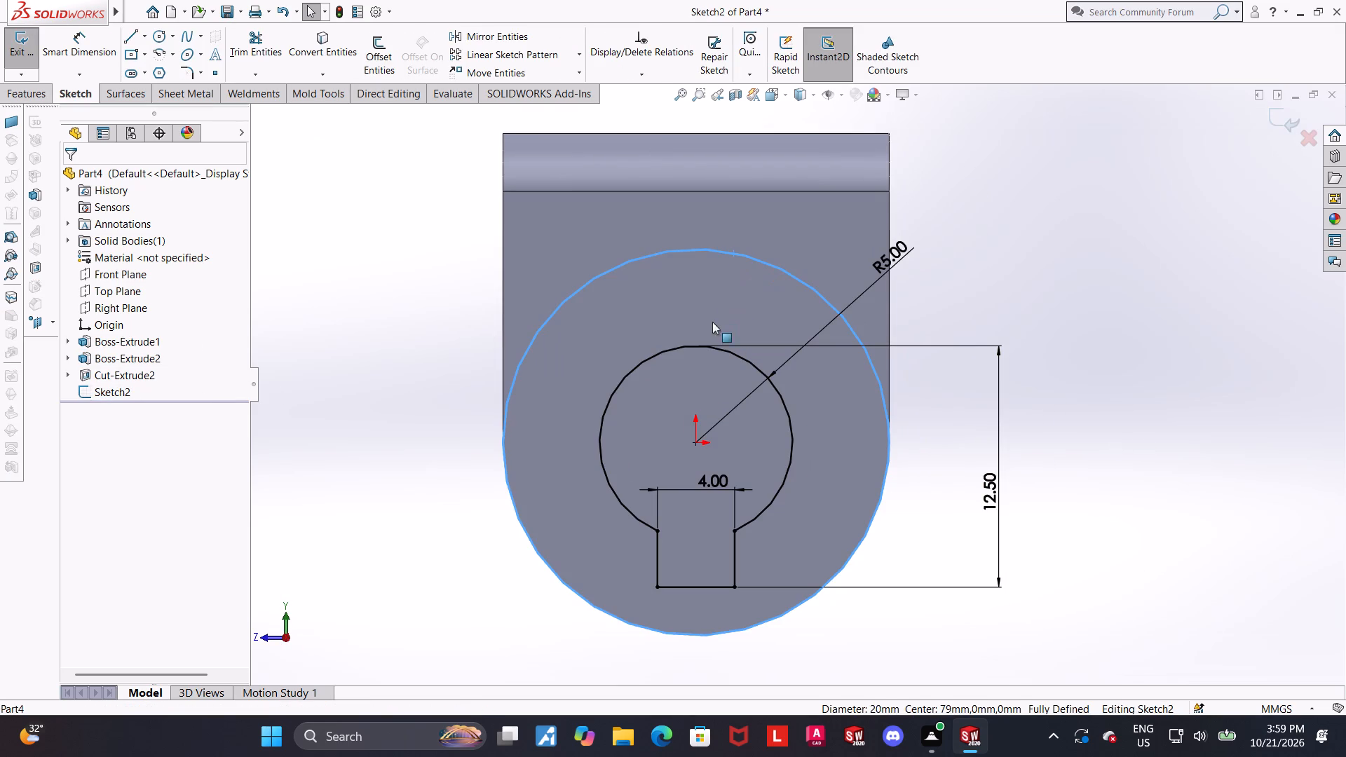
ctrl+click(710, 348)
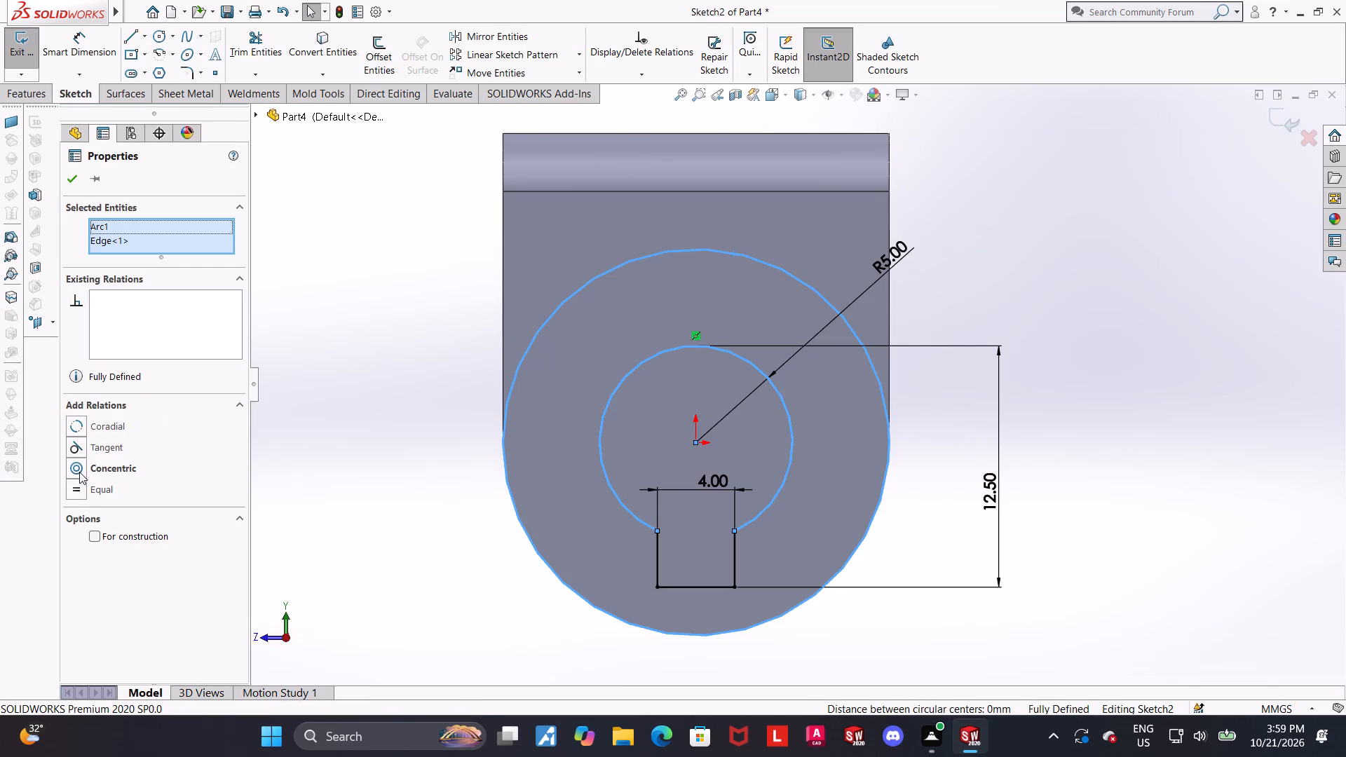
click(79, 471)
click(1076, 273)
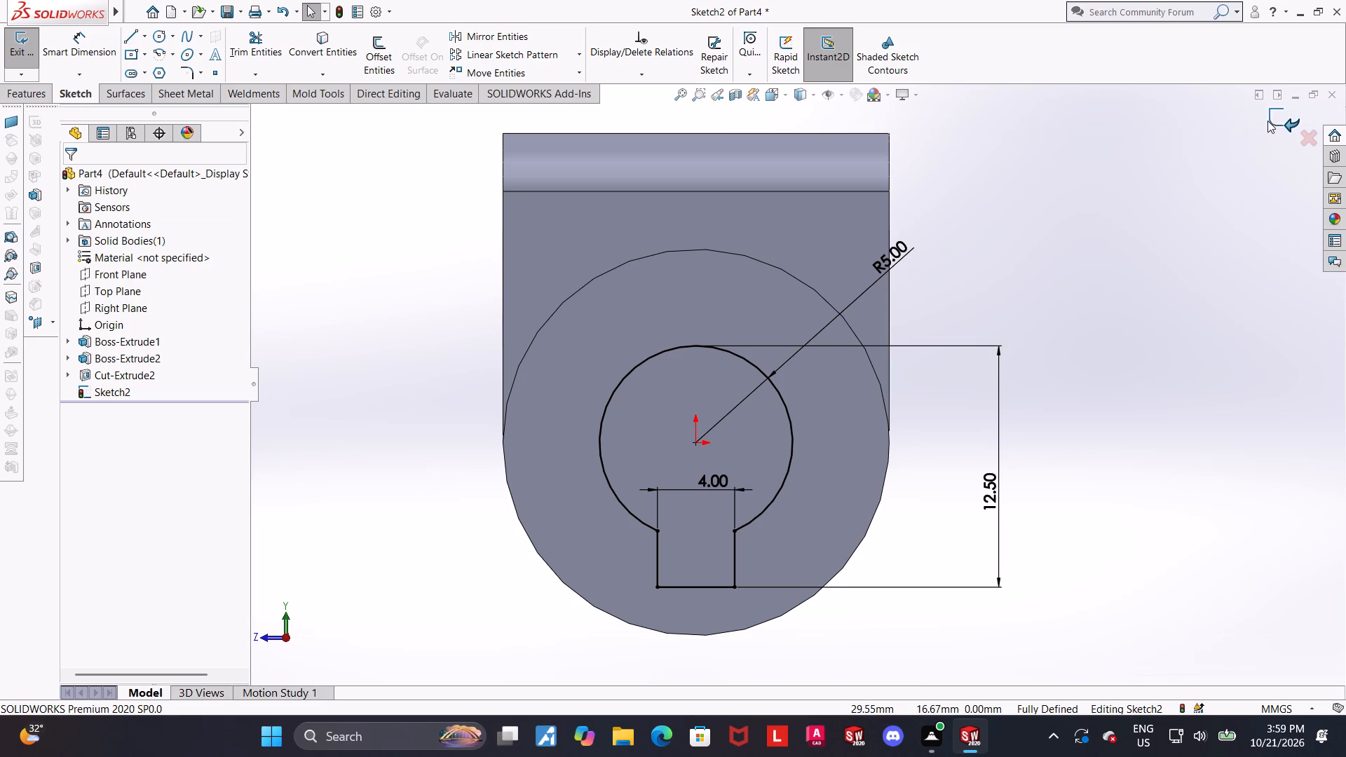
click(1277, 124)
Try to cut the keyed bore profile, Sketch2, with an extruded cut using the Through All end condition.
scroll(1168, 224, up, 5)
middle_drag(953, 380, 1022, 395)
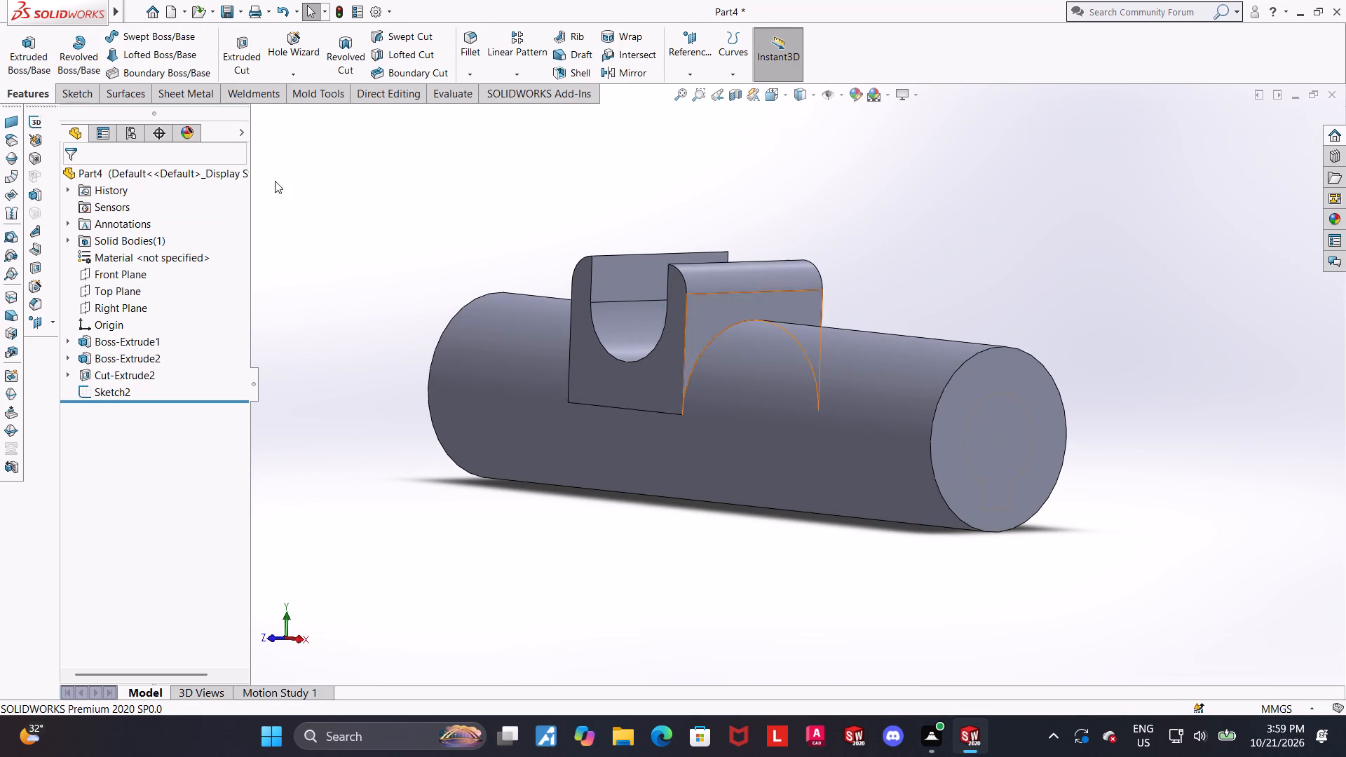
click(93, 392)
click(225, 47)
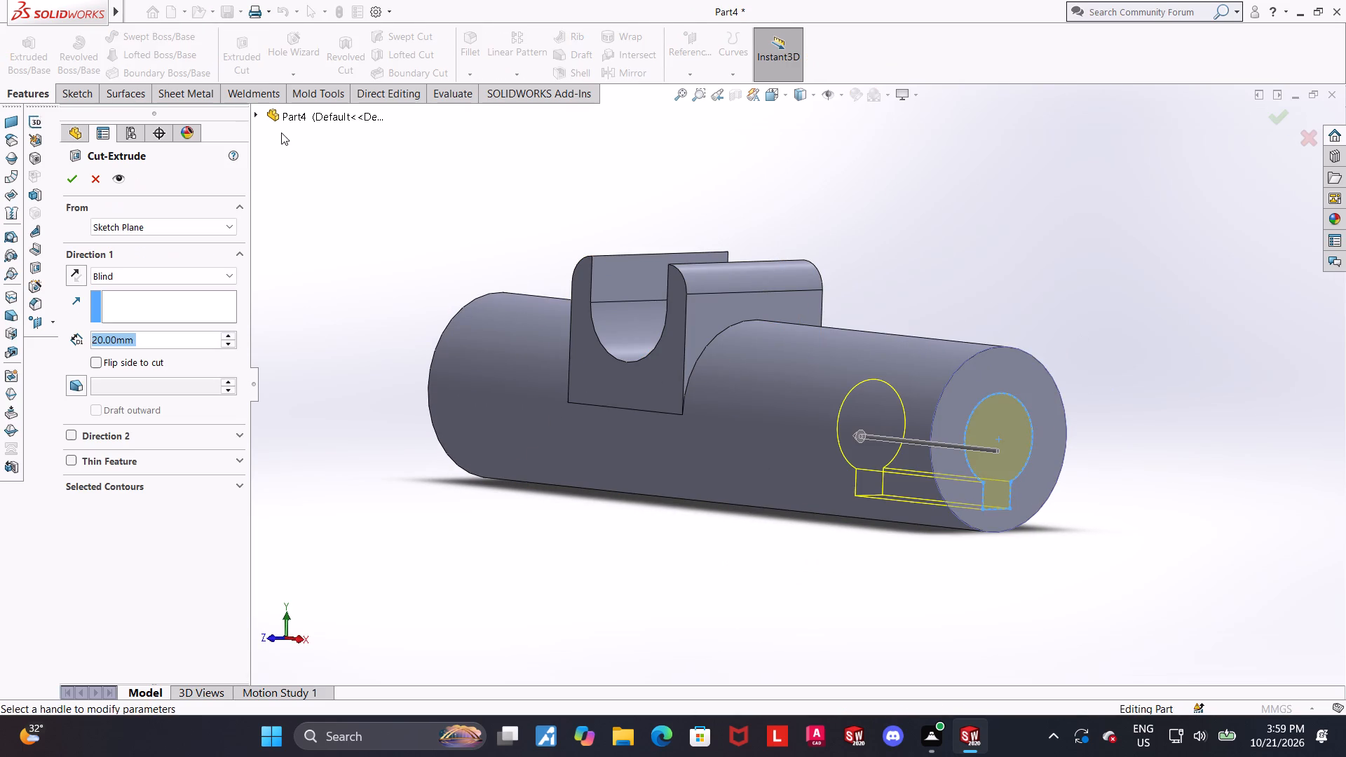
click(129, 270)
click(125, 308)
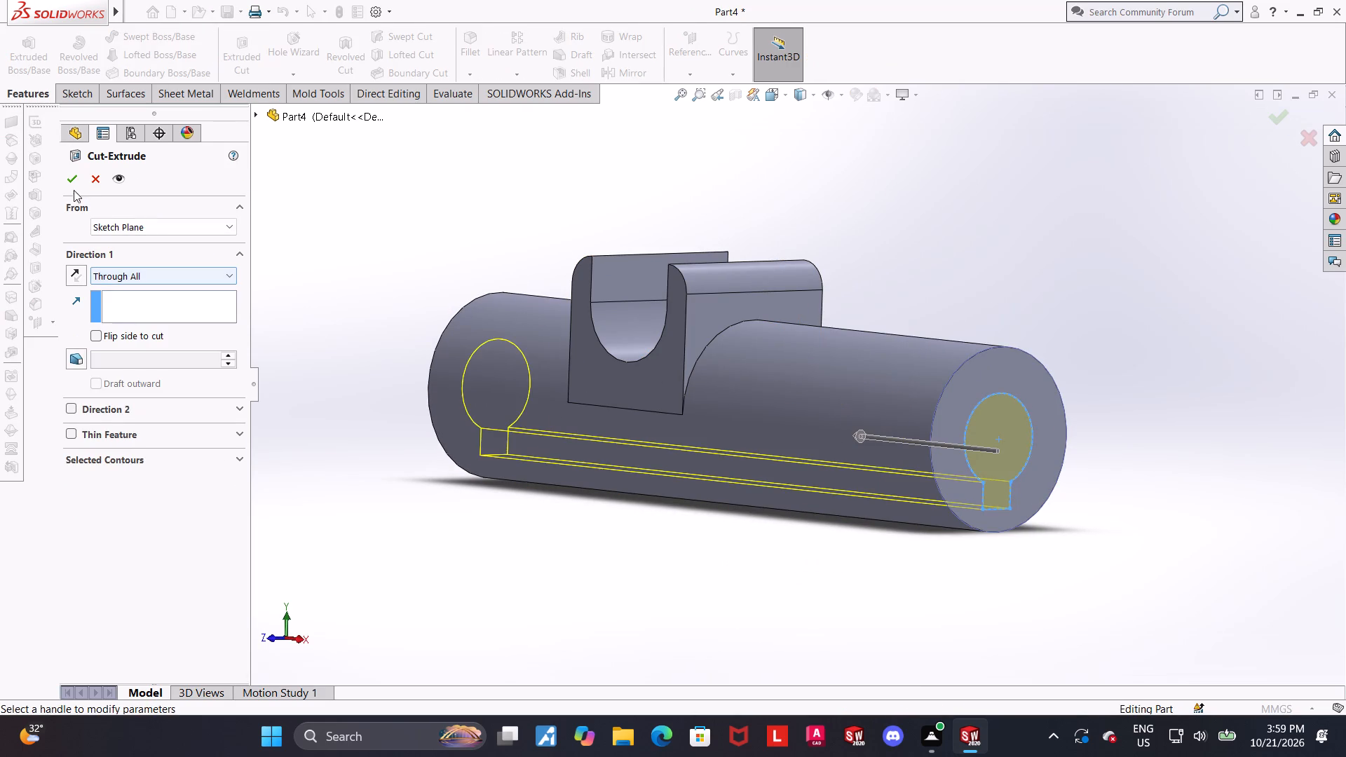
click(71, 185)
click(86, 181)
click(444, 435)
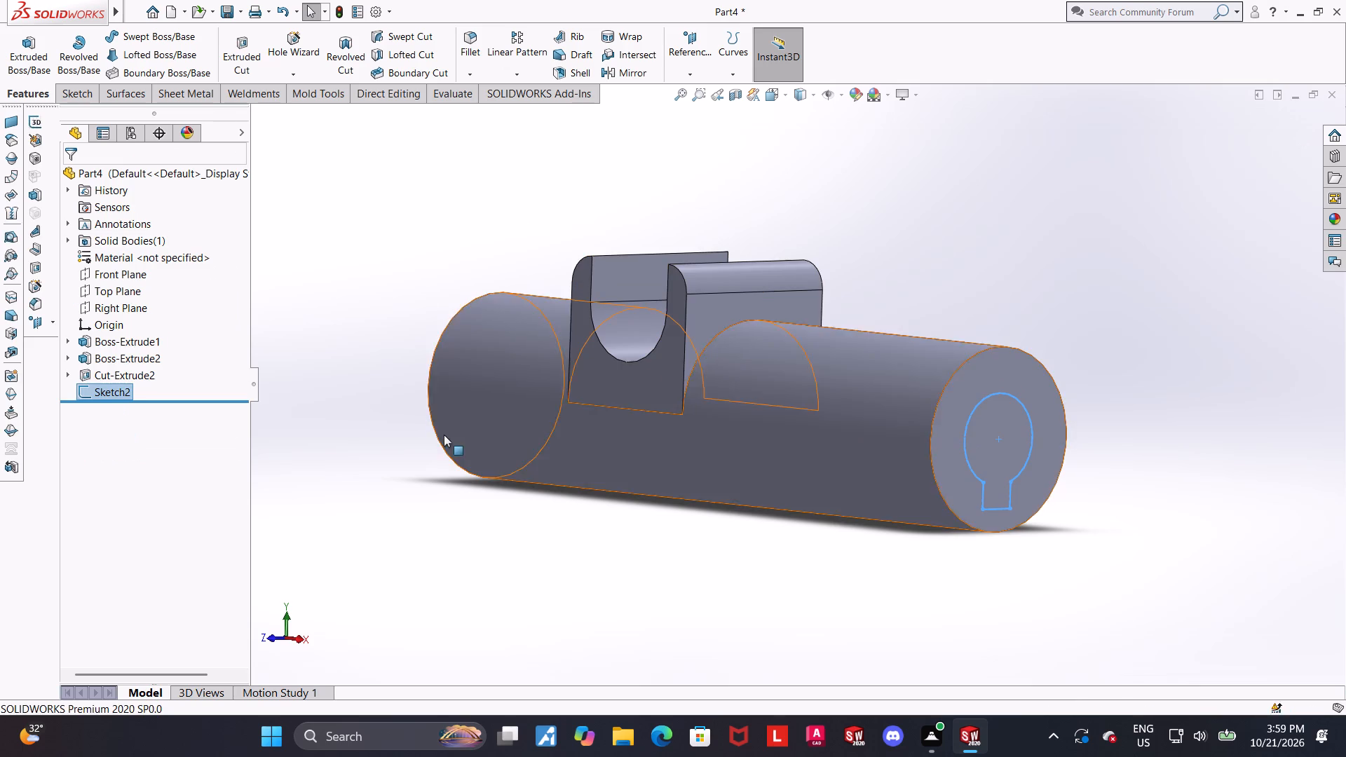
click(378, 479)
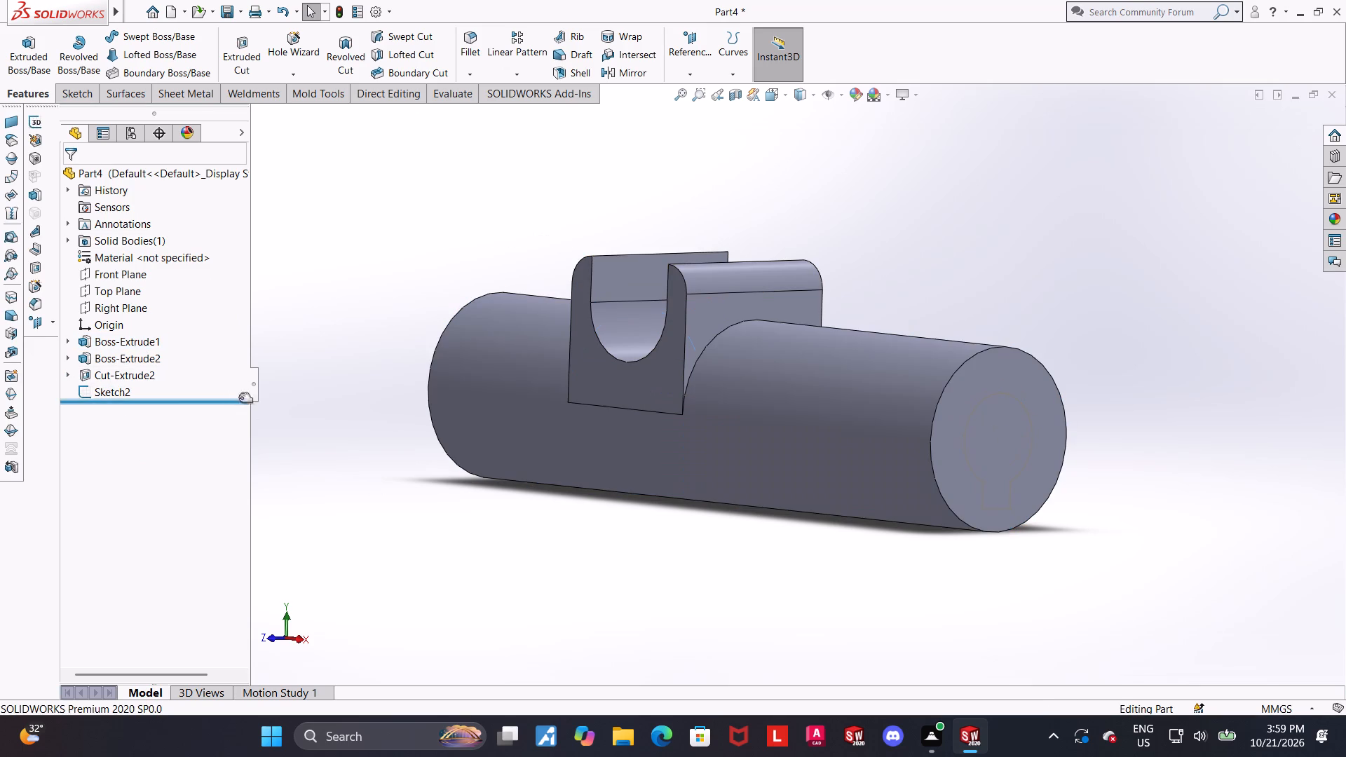
Delete the keyed bore profile sketch, Sketch2.
click(118, 391)
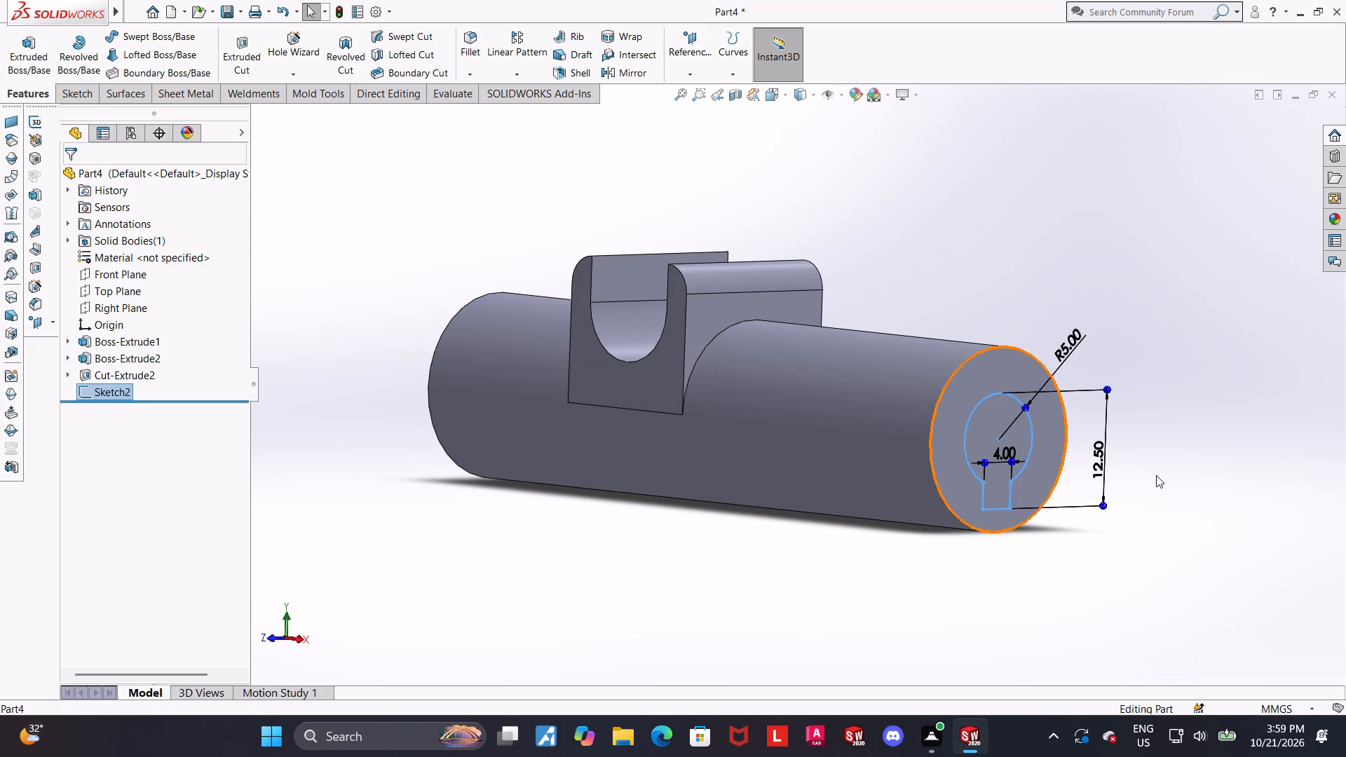
scroll(1174, 516, up, 2)
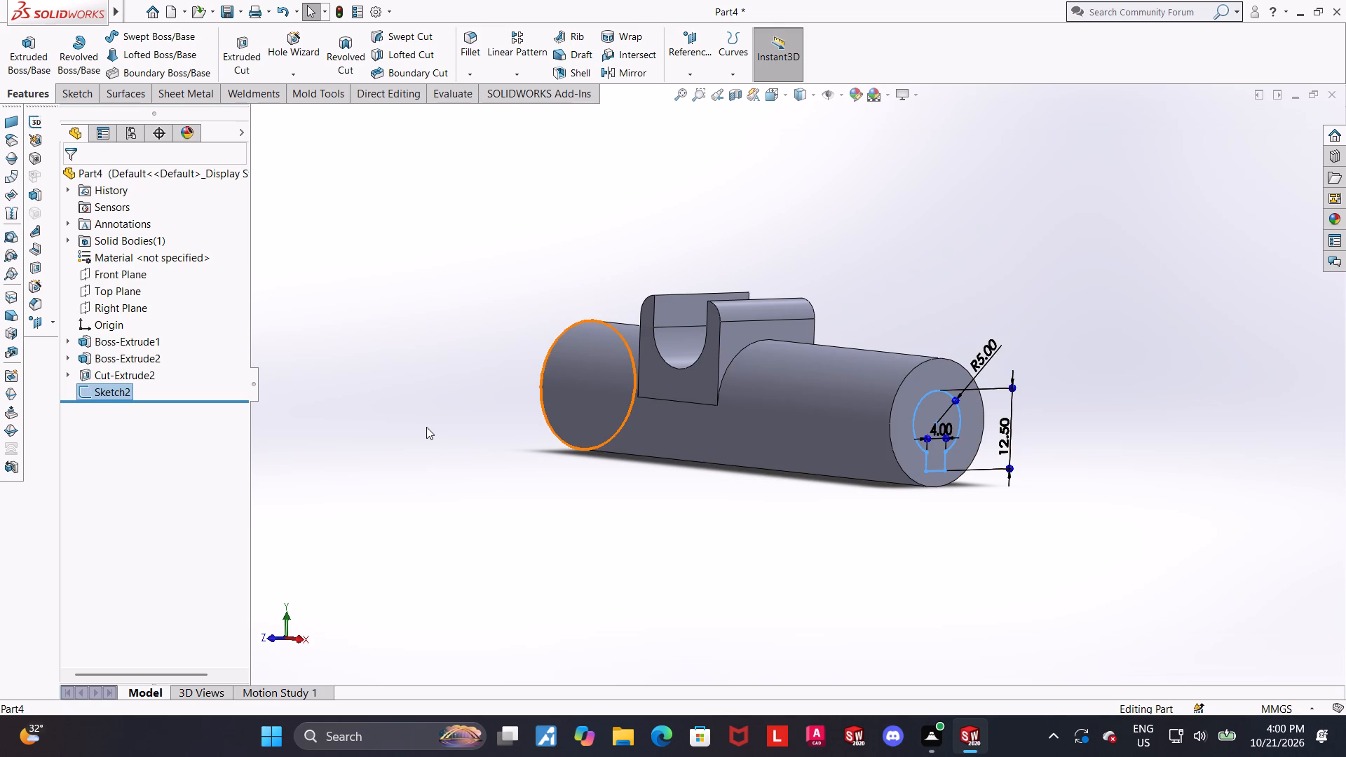
scroll(426, 427, up, 2)
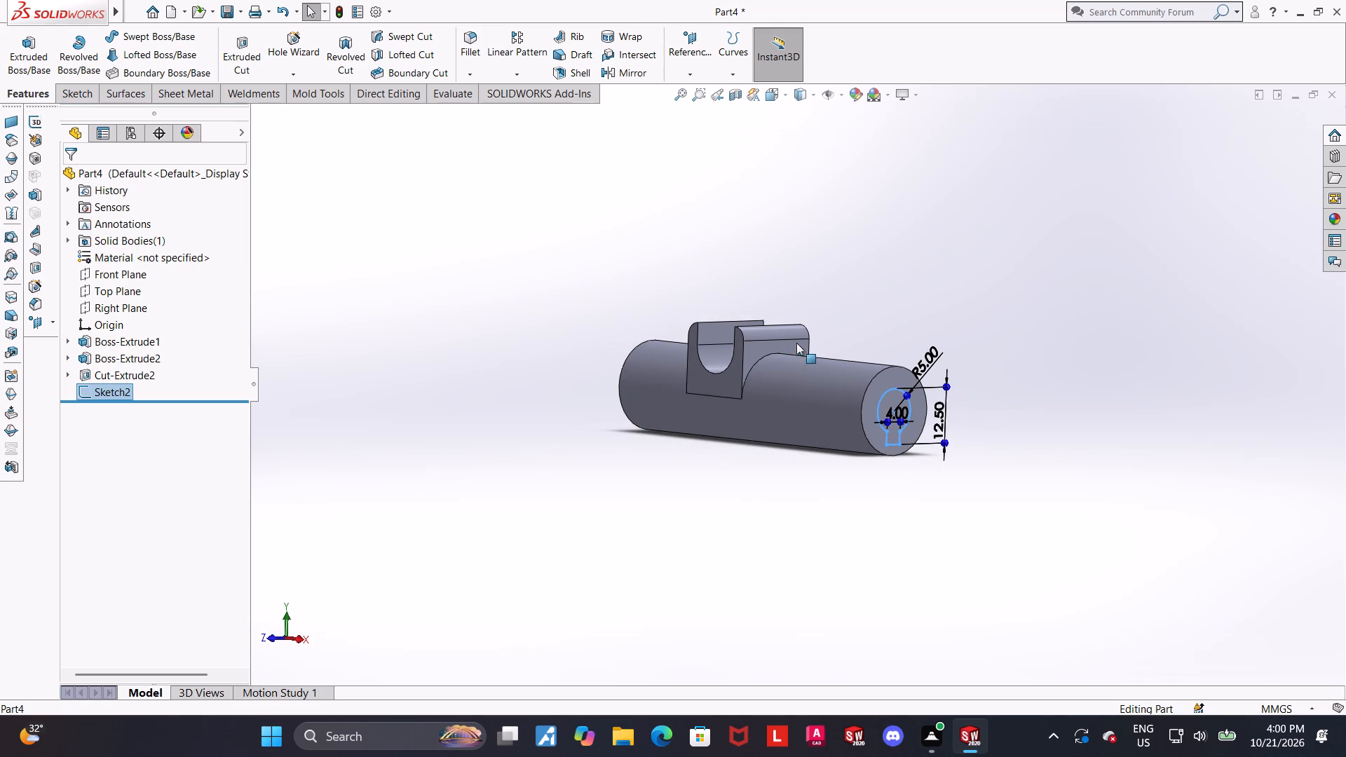
scroll(796, 343, down, 2)
middle_drag(838, 513, 876, 523)
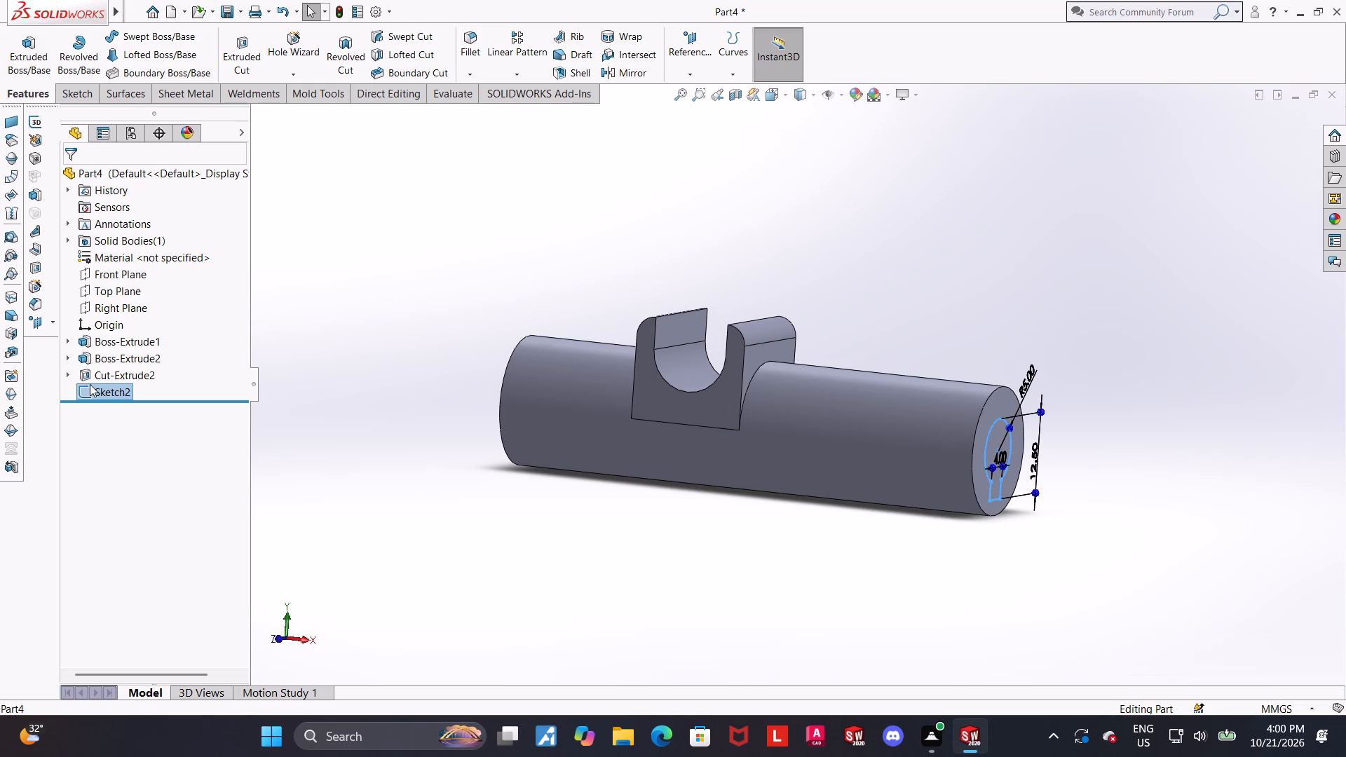
right_click(90, 384)
click(139, 484)
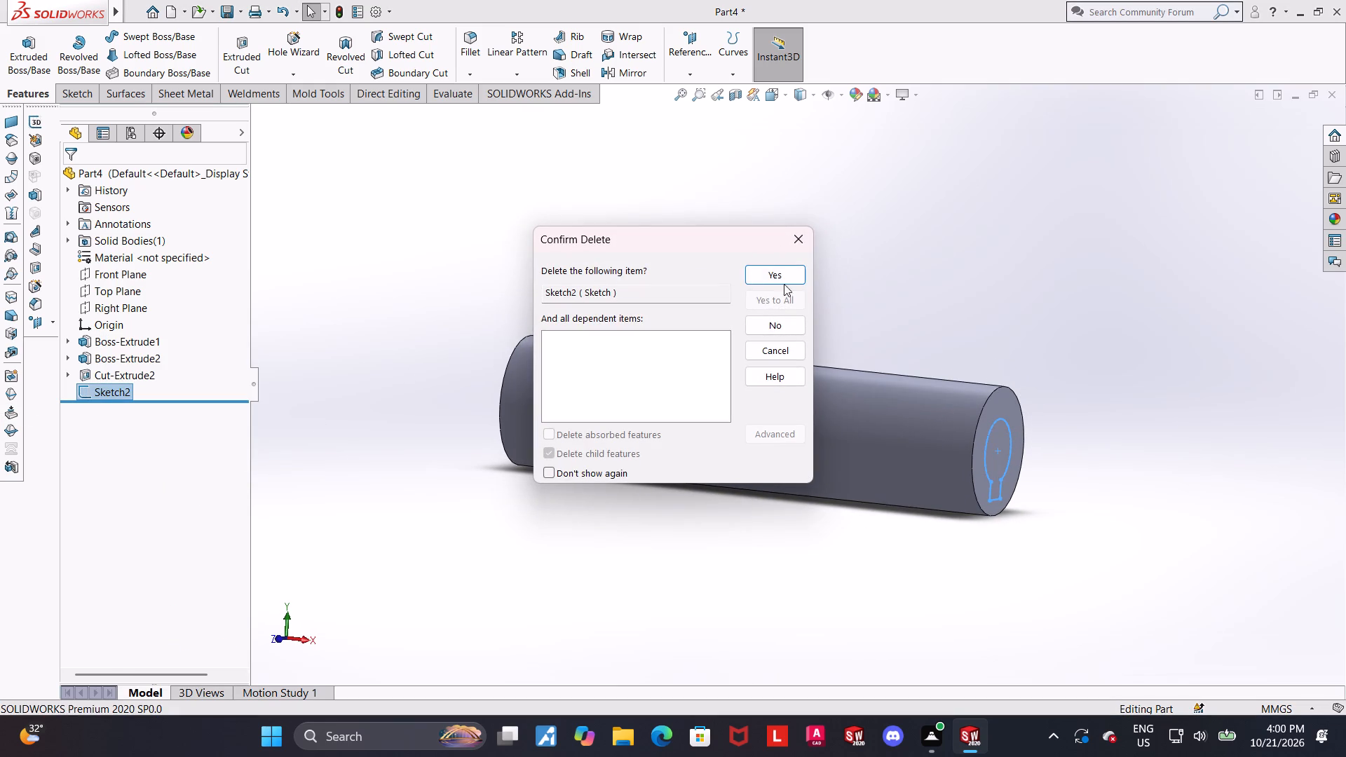
click(782, 286)
click(779, 278)
click(959, 364)
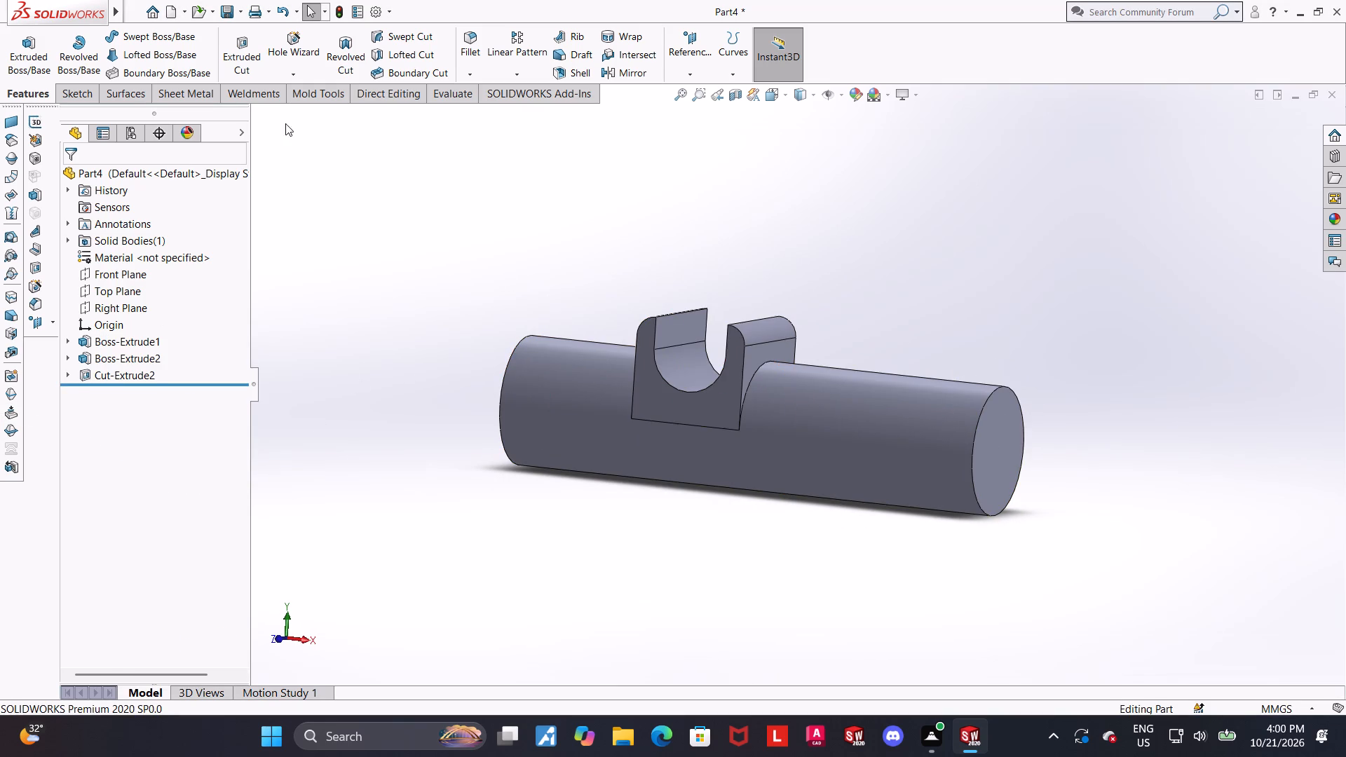
Start a sketch on the cylinder's flat end face and draw a circle of about 6.9 mm radius centred on the origin.
click(1002, 449)
click(1058, 413)
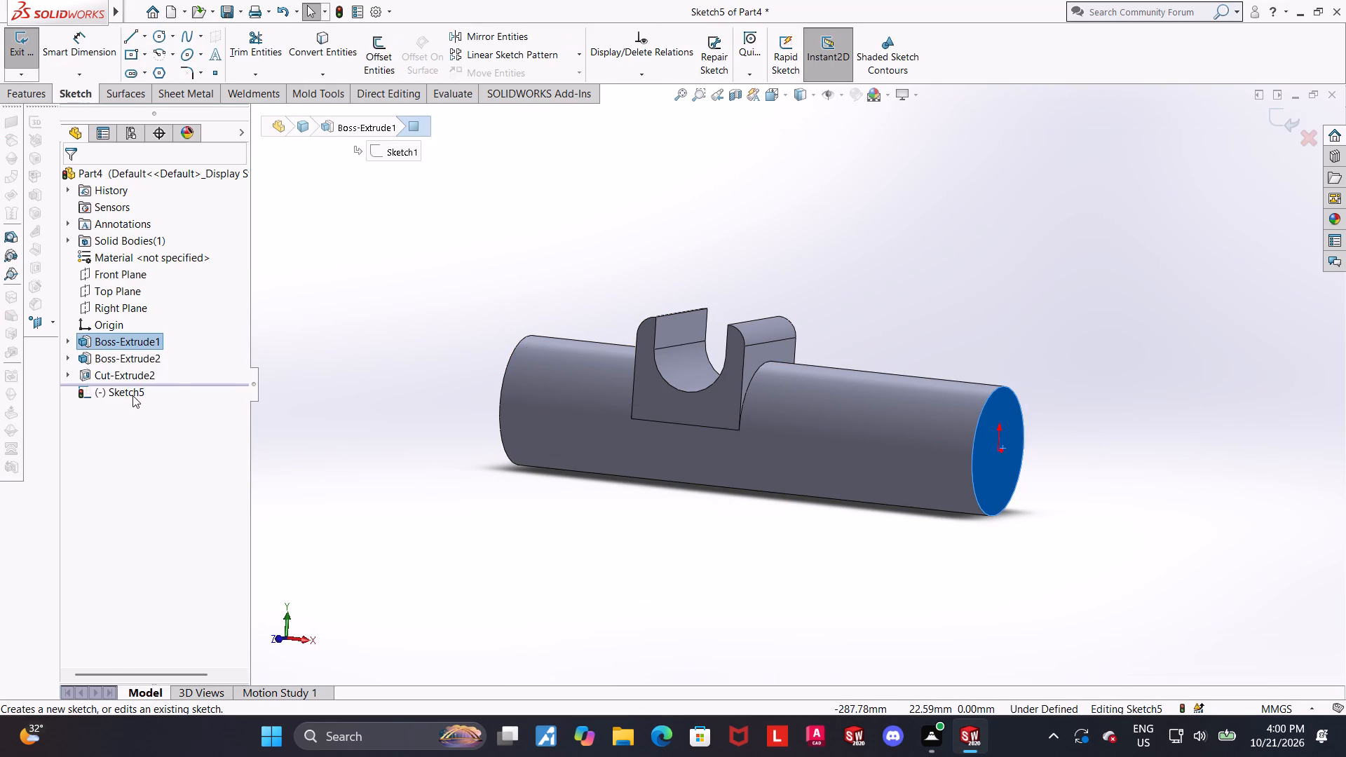
click(132, 395)
click(175, 366)
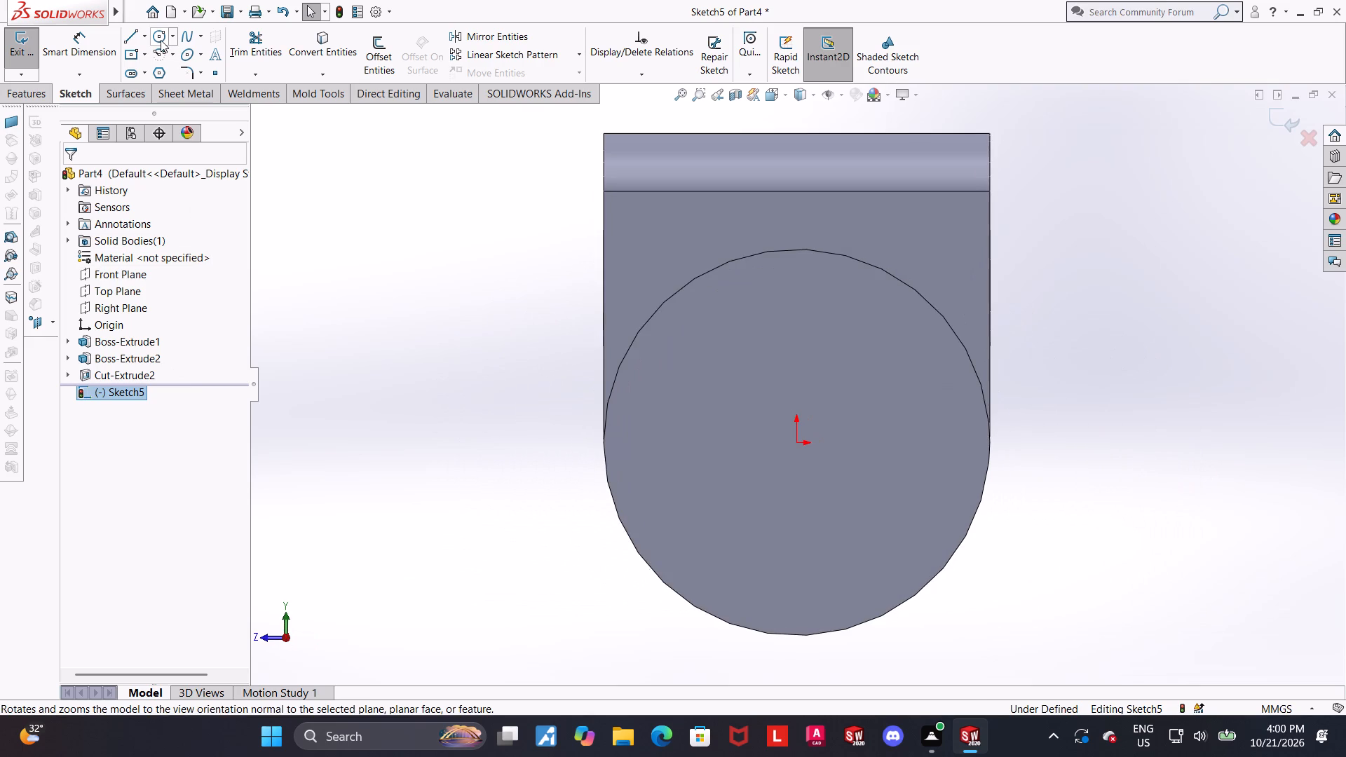
click(161, 40)
click(798, 445)
click(900, 357)
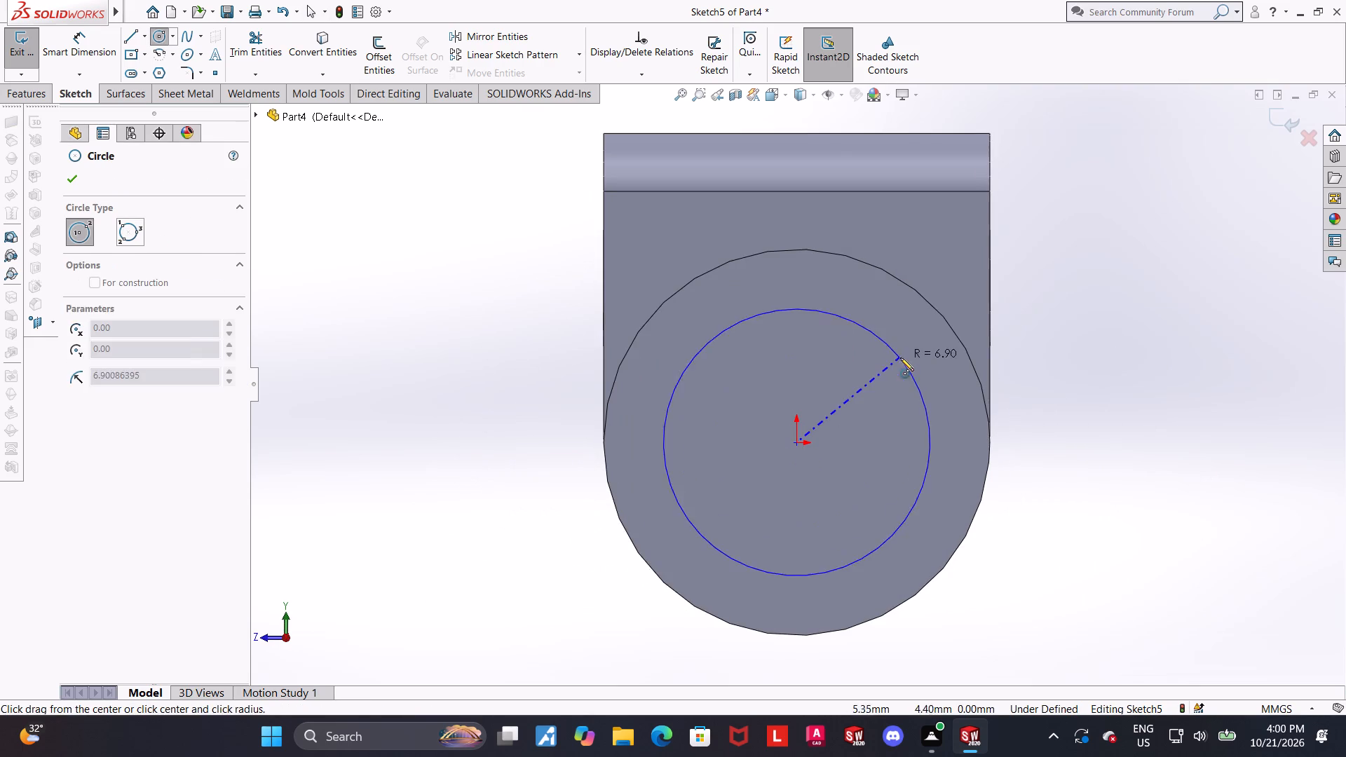
key(Escape)
Dimension the circle's diameter as 10 mm and exit the sketch.
click(67, 41)
click(834, 314)
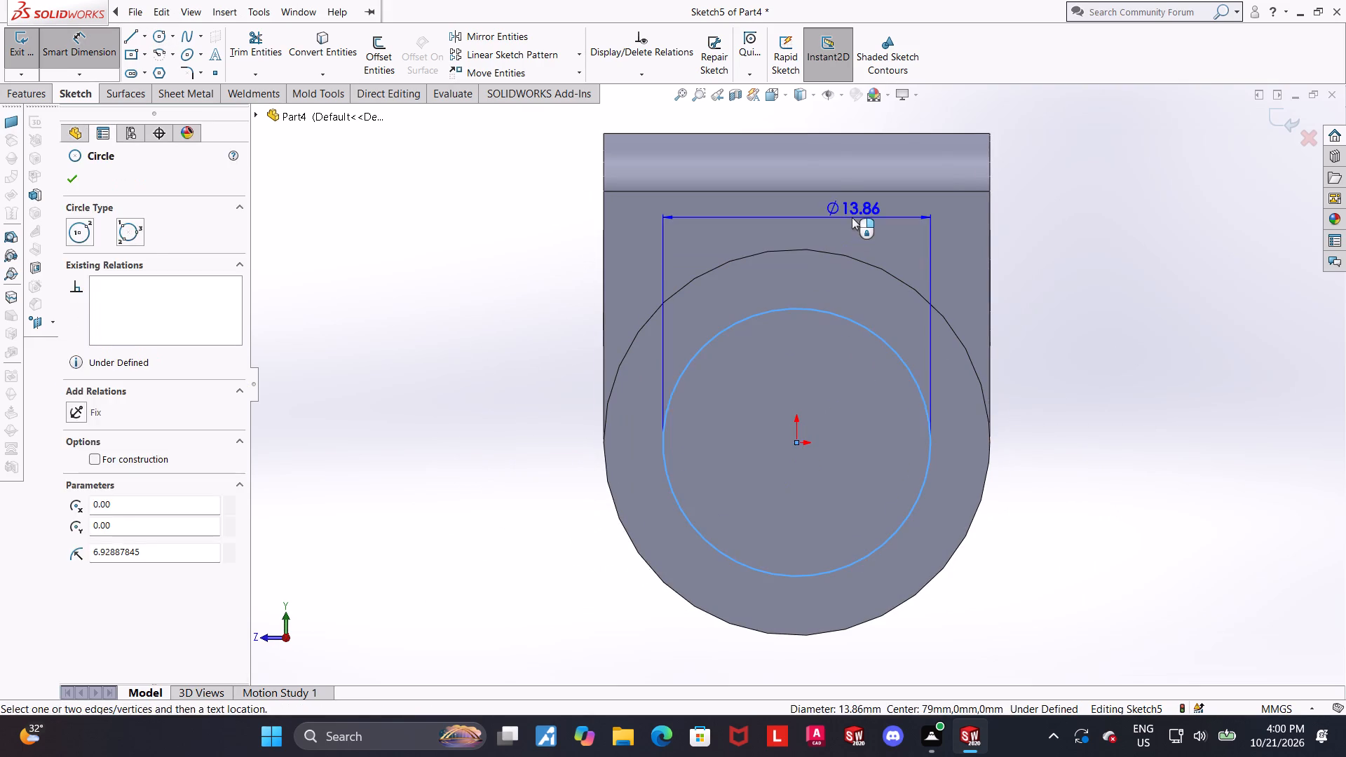
click(852, 217)
key(1)
key(0)
key(Return)
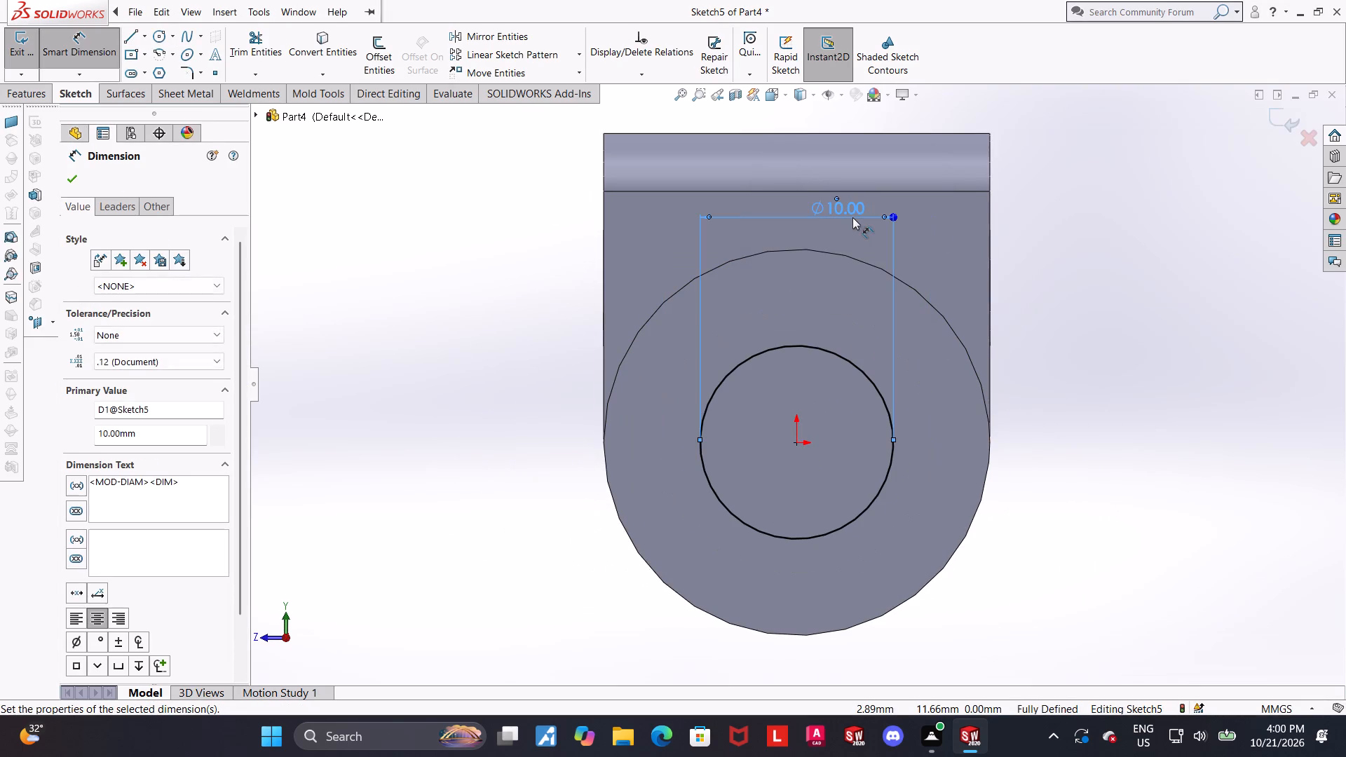
key(Escape)
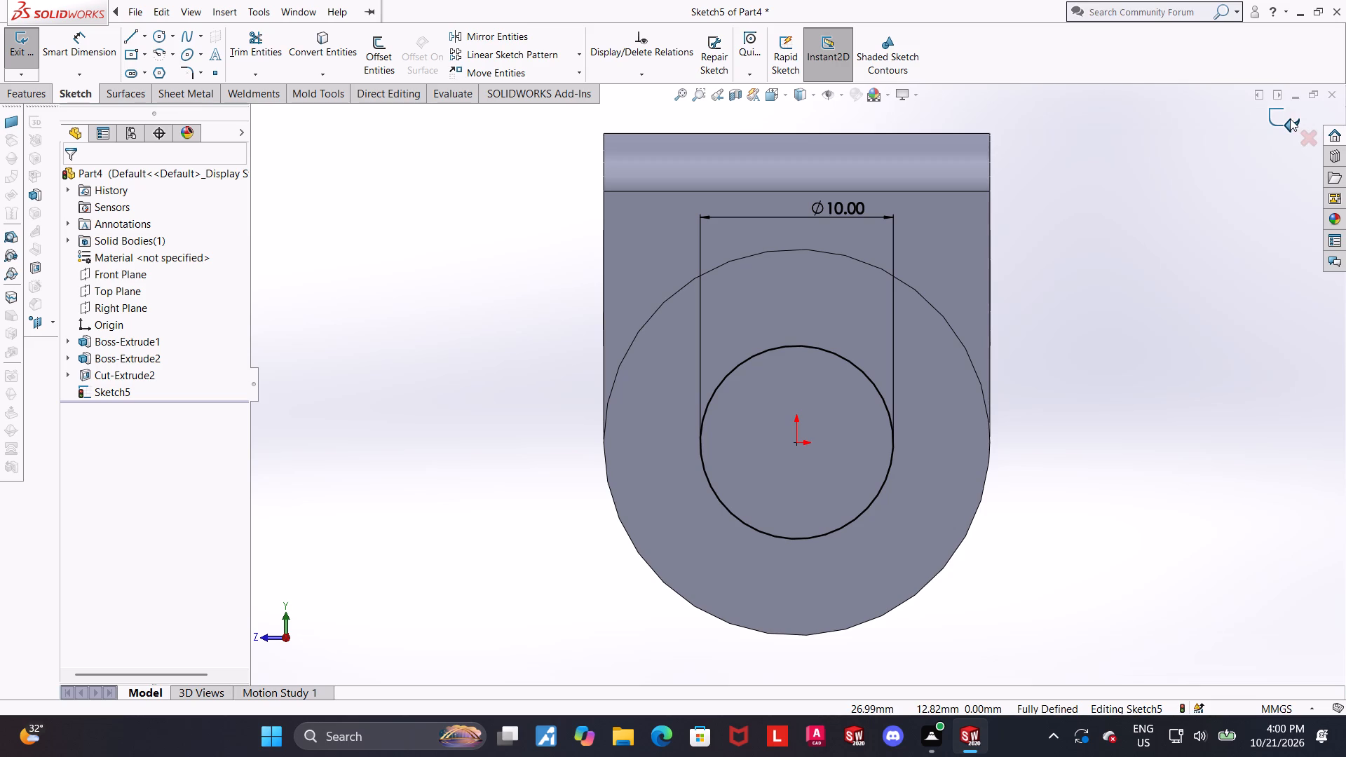
click(1283, 117)
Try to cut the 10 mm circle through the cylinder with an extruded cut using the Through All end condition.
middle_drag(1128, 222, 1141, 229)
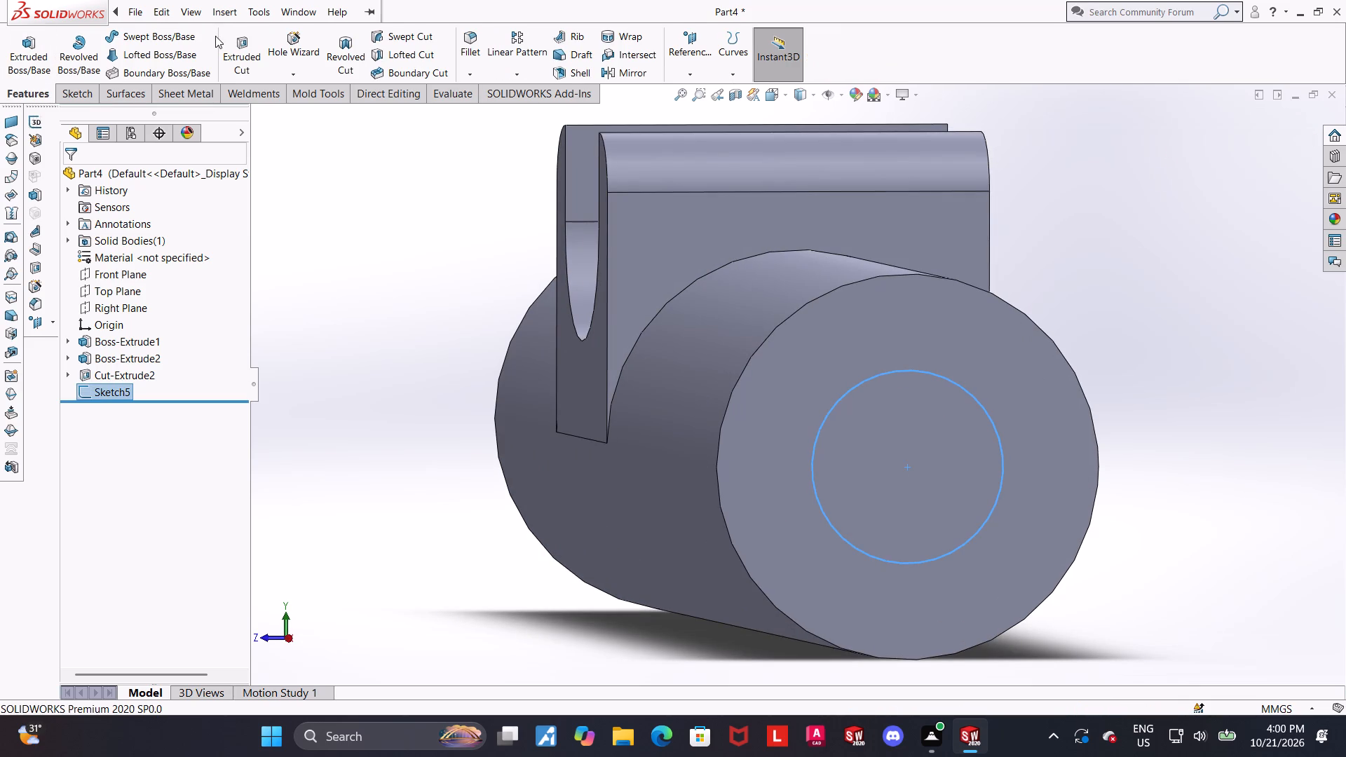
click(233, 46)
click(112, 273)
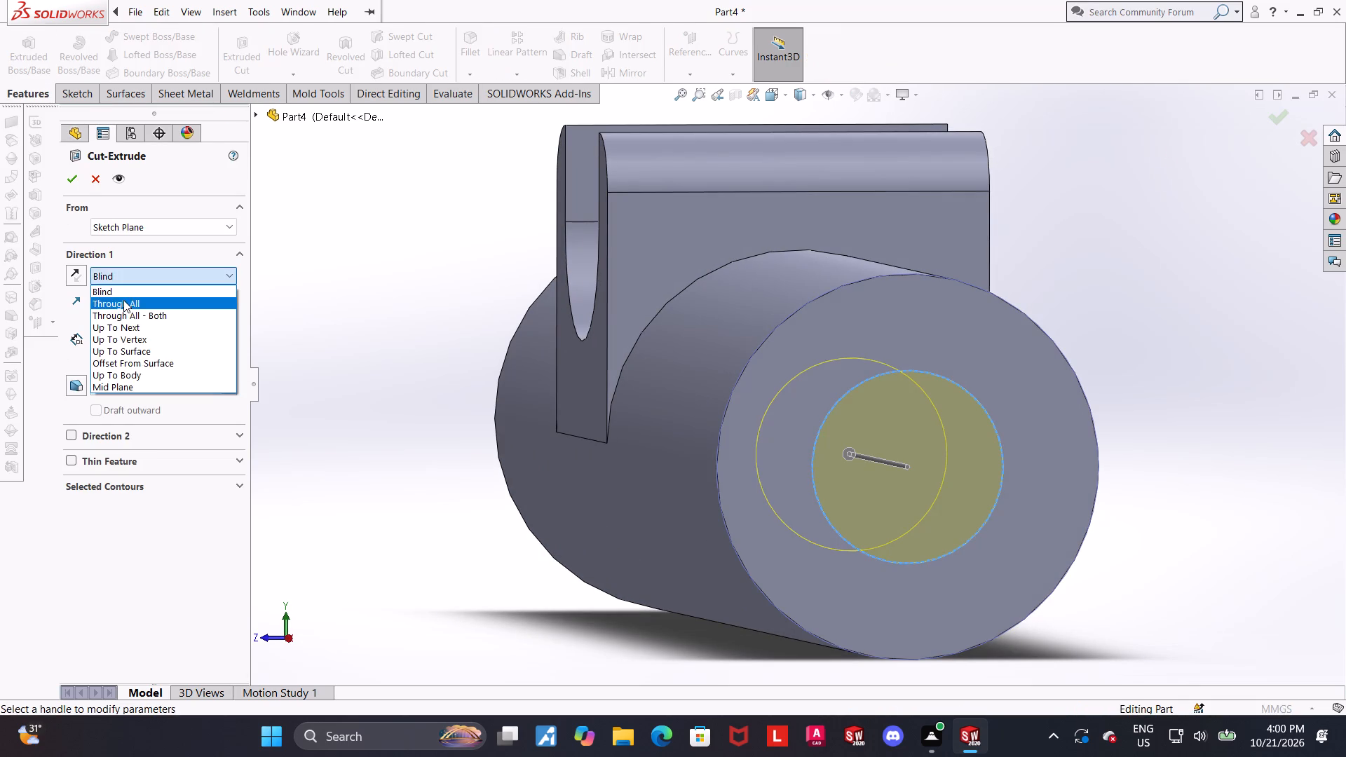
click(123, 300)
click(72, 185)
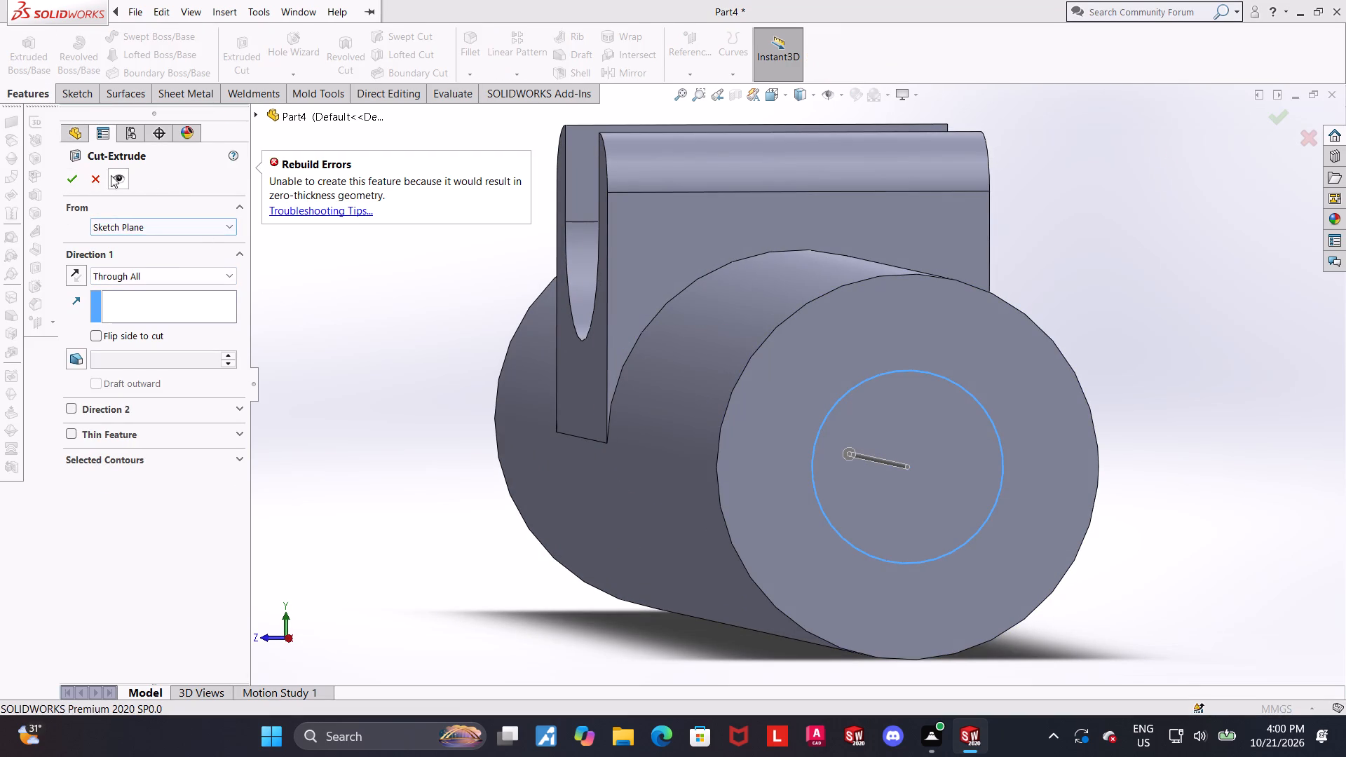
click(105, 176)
Examine the lug, the cylinder and the 10 mm bore circle on the end face from several angles.
middle_drag(423, 378, 488, 404)
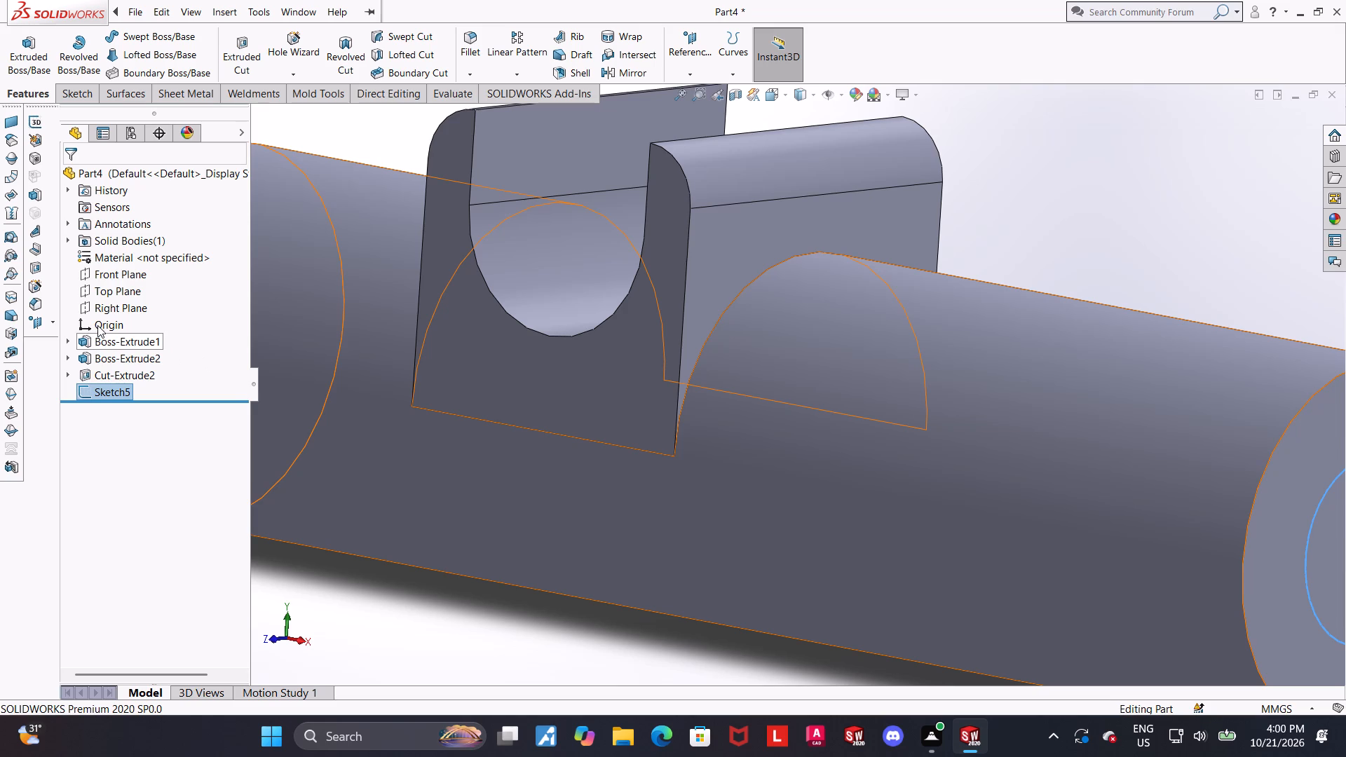
middle_drag(809, 414, 864, 415)
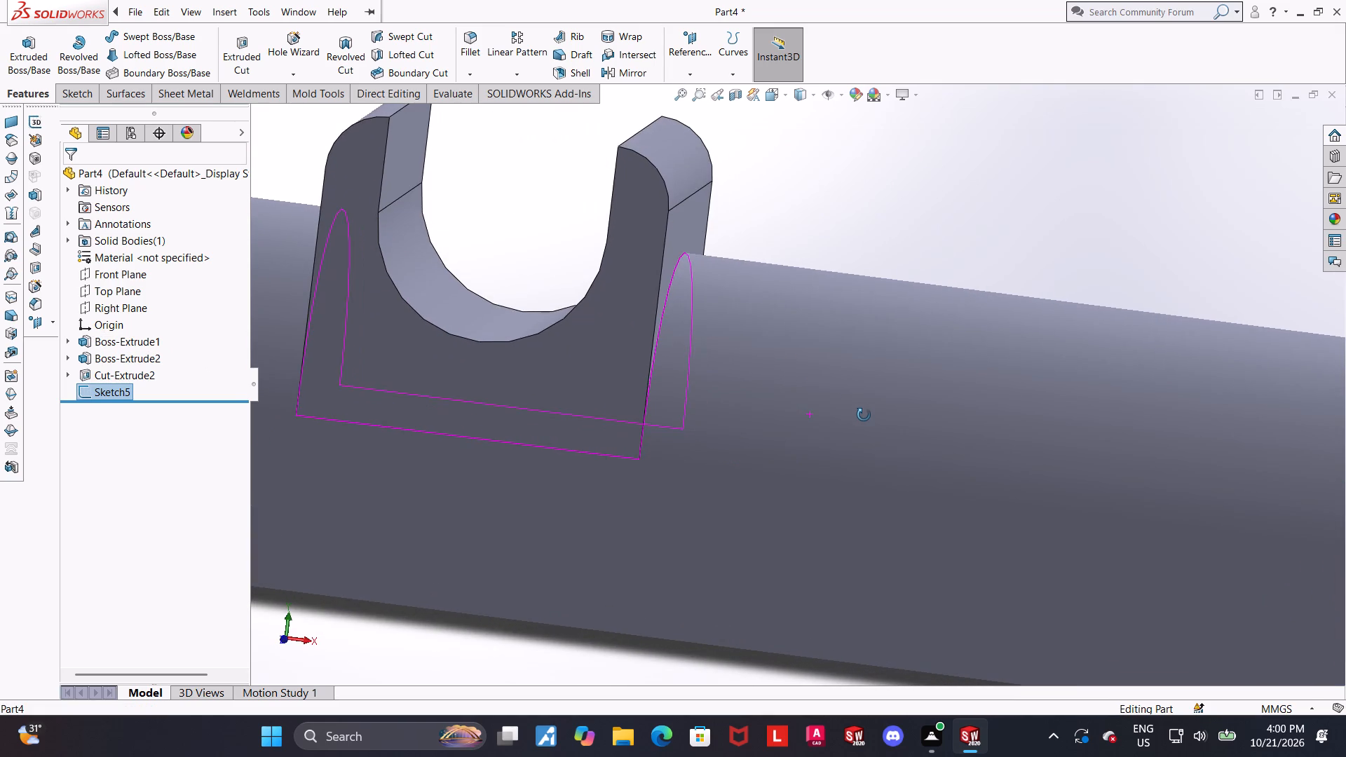
middle_drag(864, 415, 862, 415)
scroll(857, 411, up, 2)
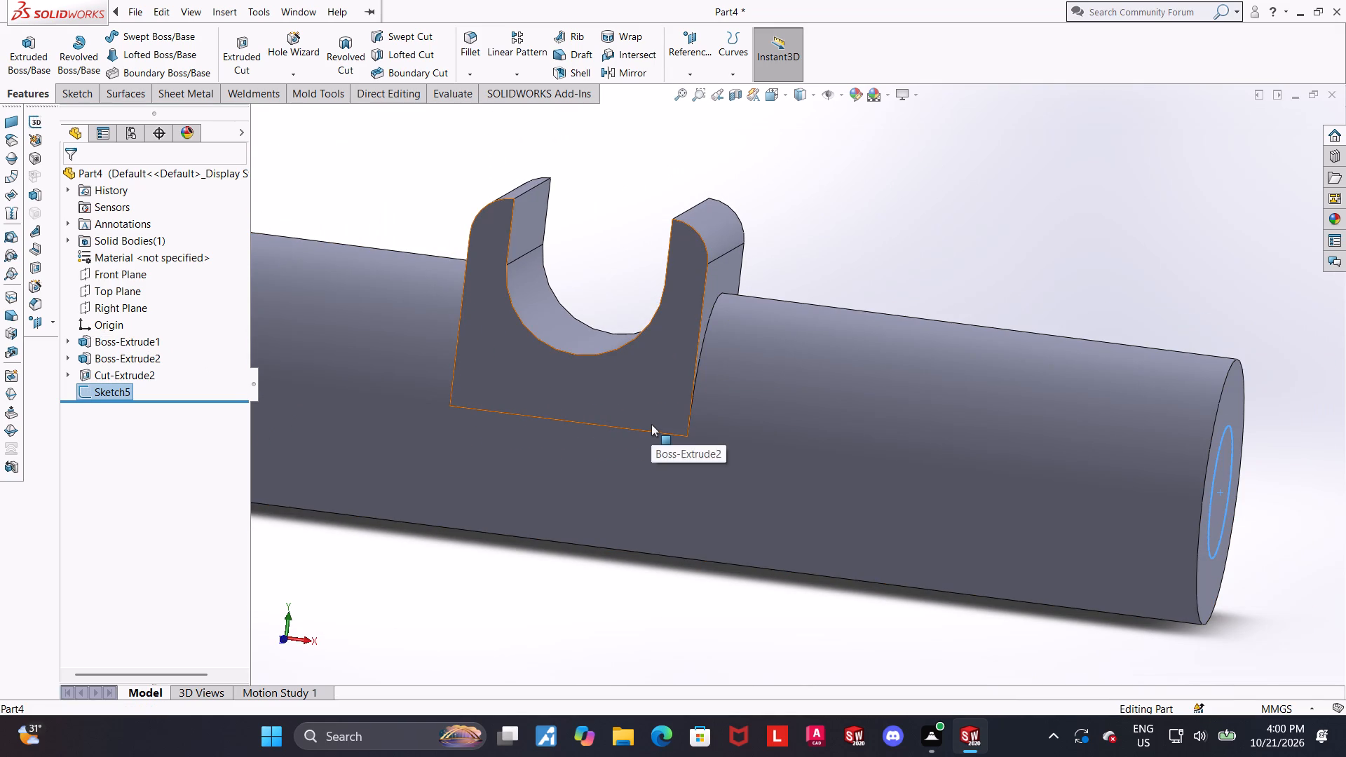
scroll(784, 442, down, 1)
middle_drag(819, 460, 790, 470)
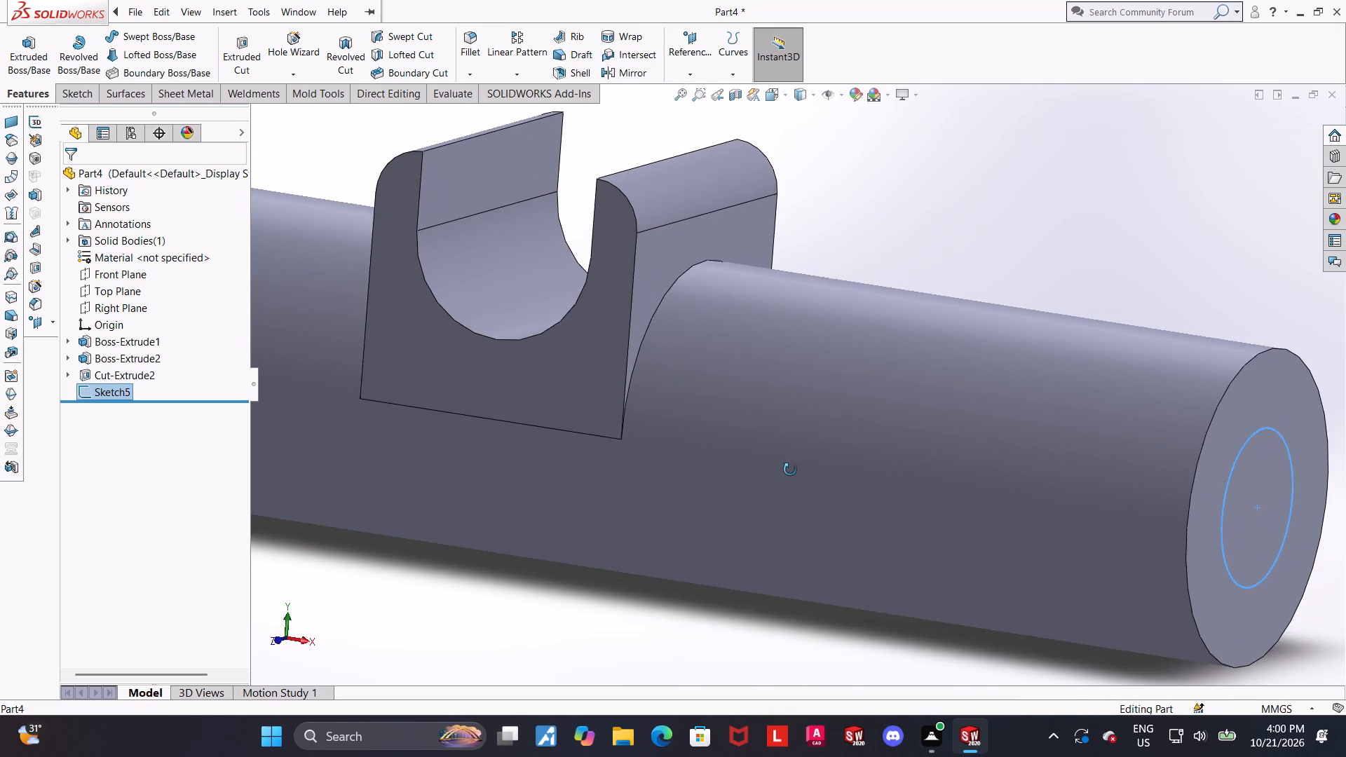
middle_drag(790, 470, 754, 468)
scroll(759, 451, up, 1)
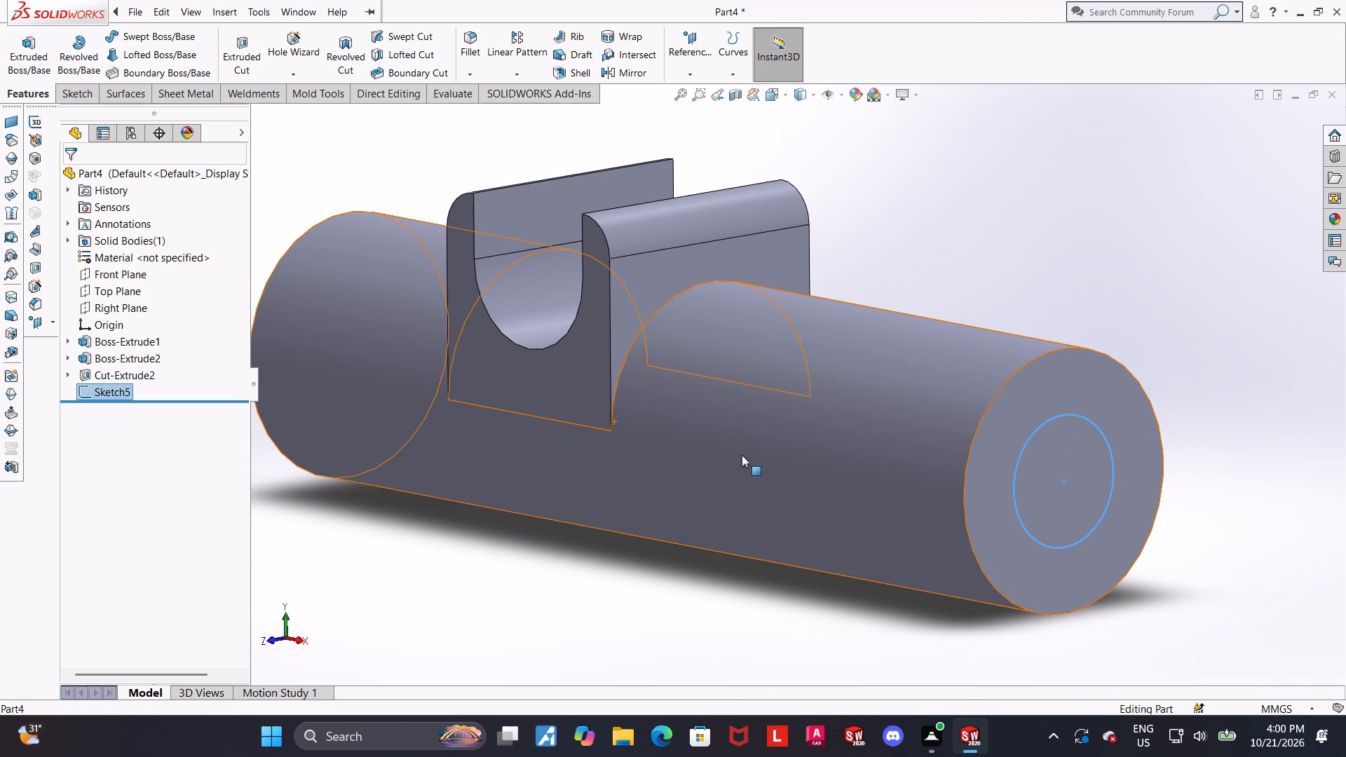
scroll(749, 449, up, 1)
middle_drag(749, 447, 787, 440)
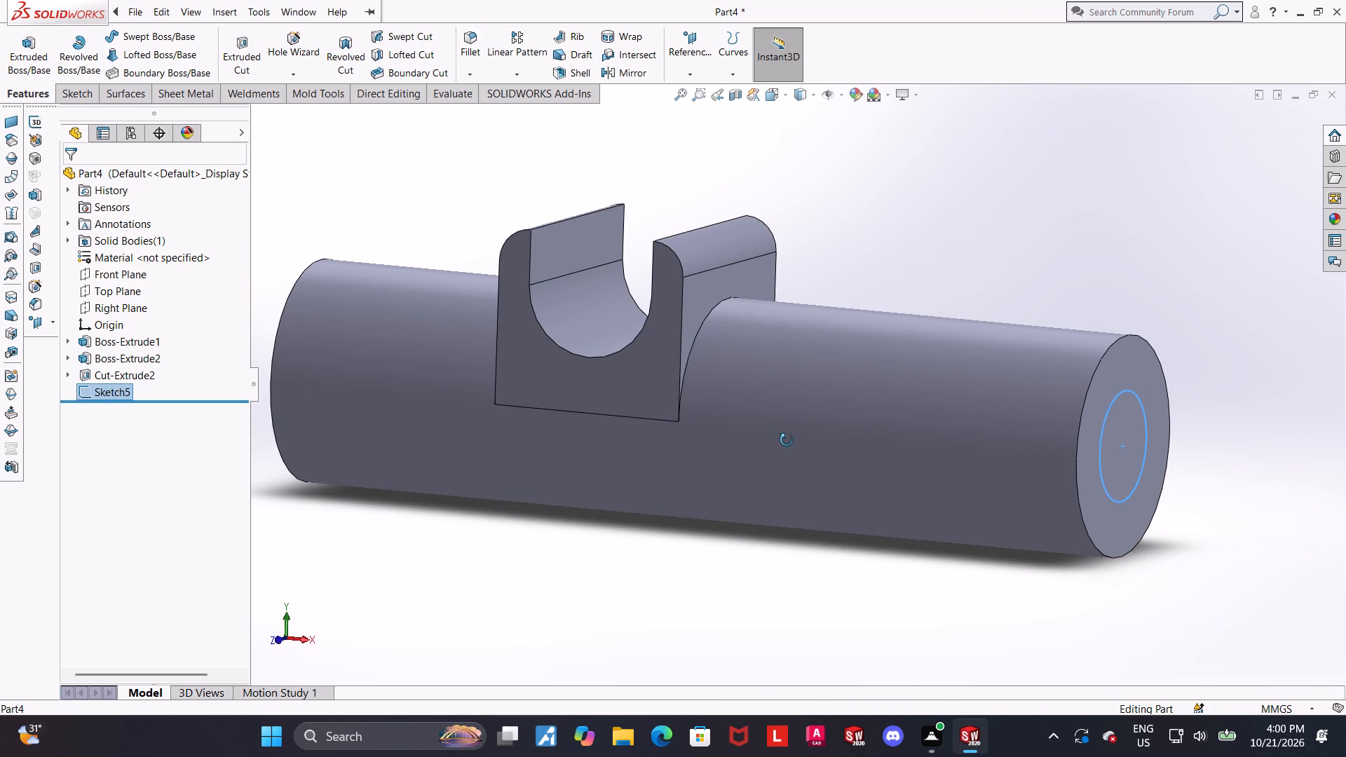
middle_drag(787, 440, 715, 416)
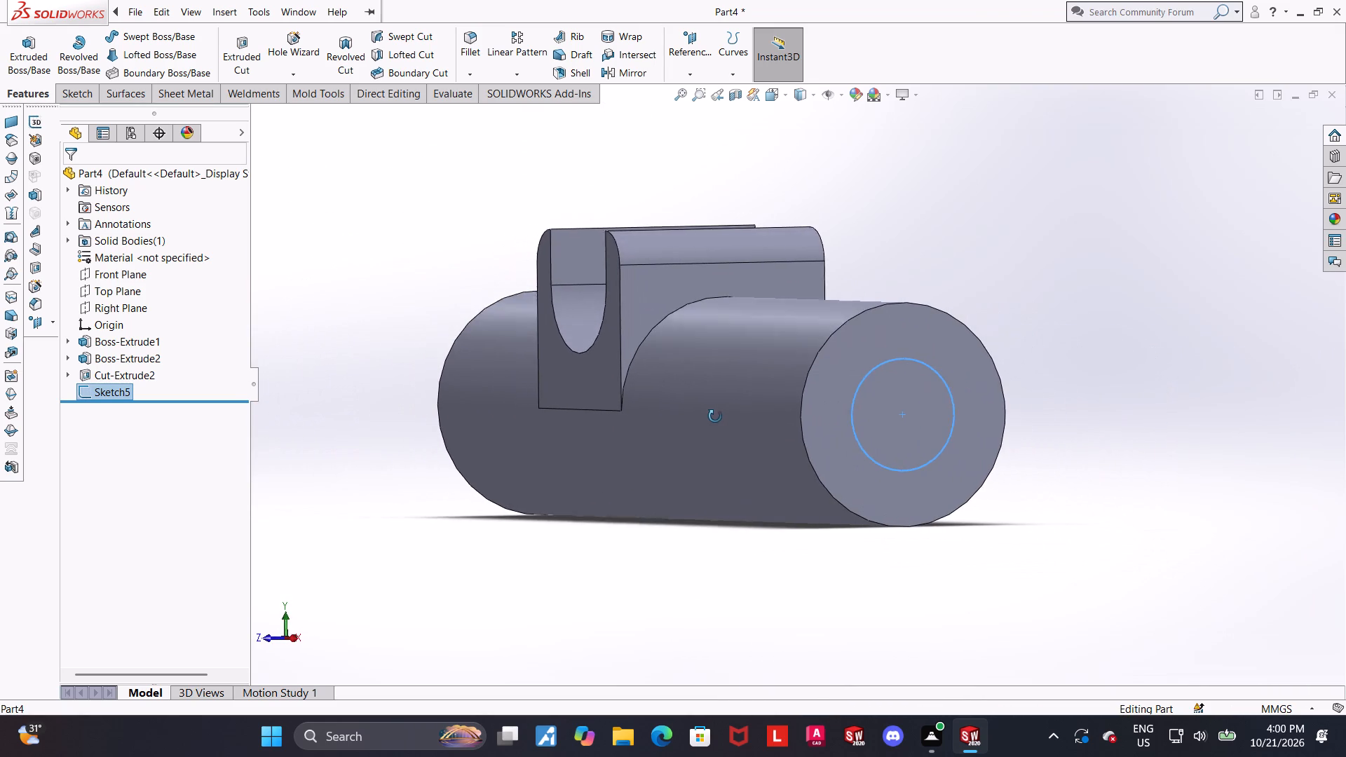
middle_drag(715, 416, 700, 417)
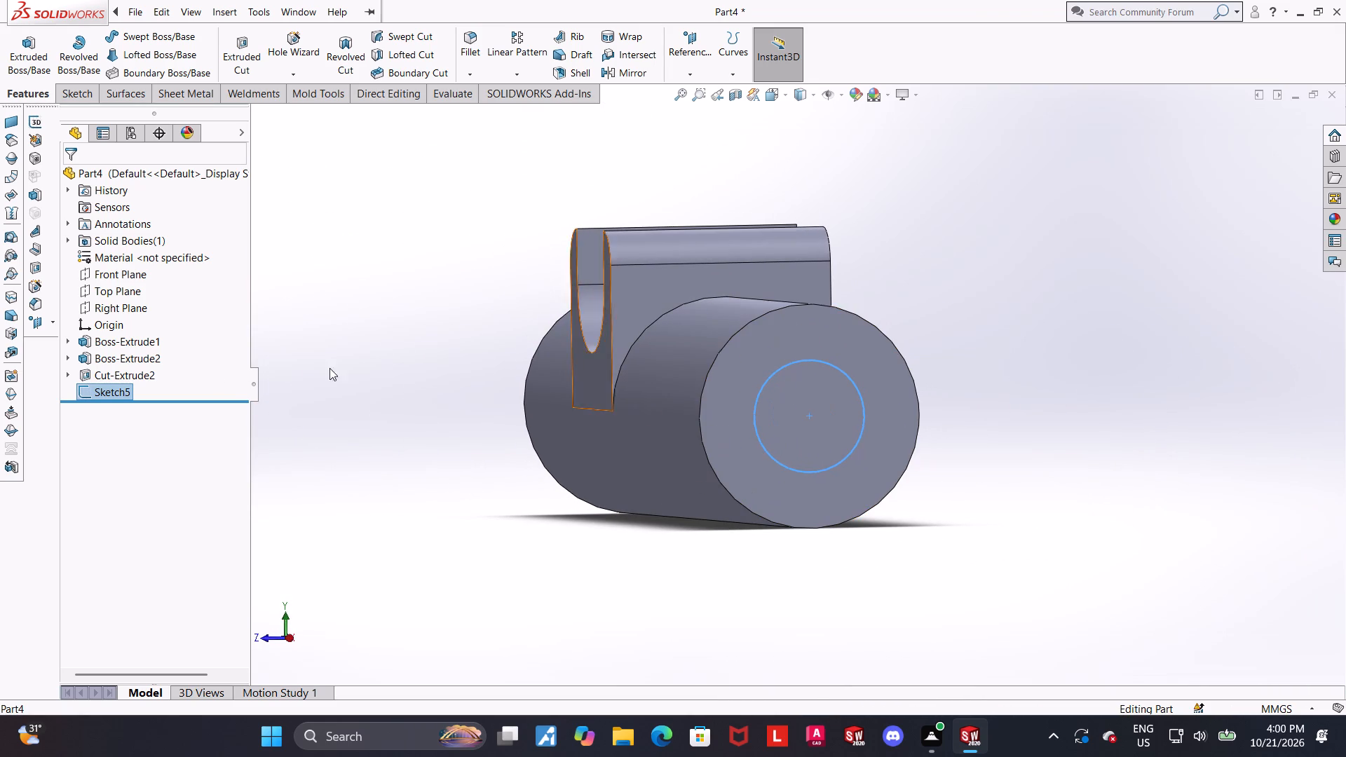
Delete the lug extrusion, Boss-Extrude2, together with its dependent cut feature.
right_click(115, 355)
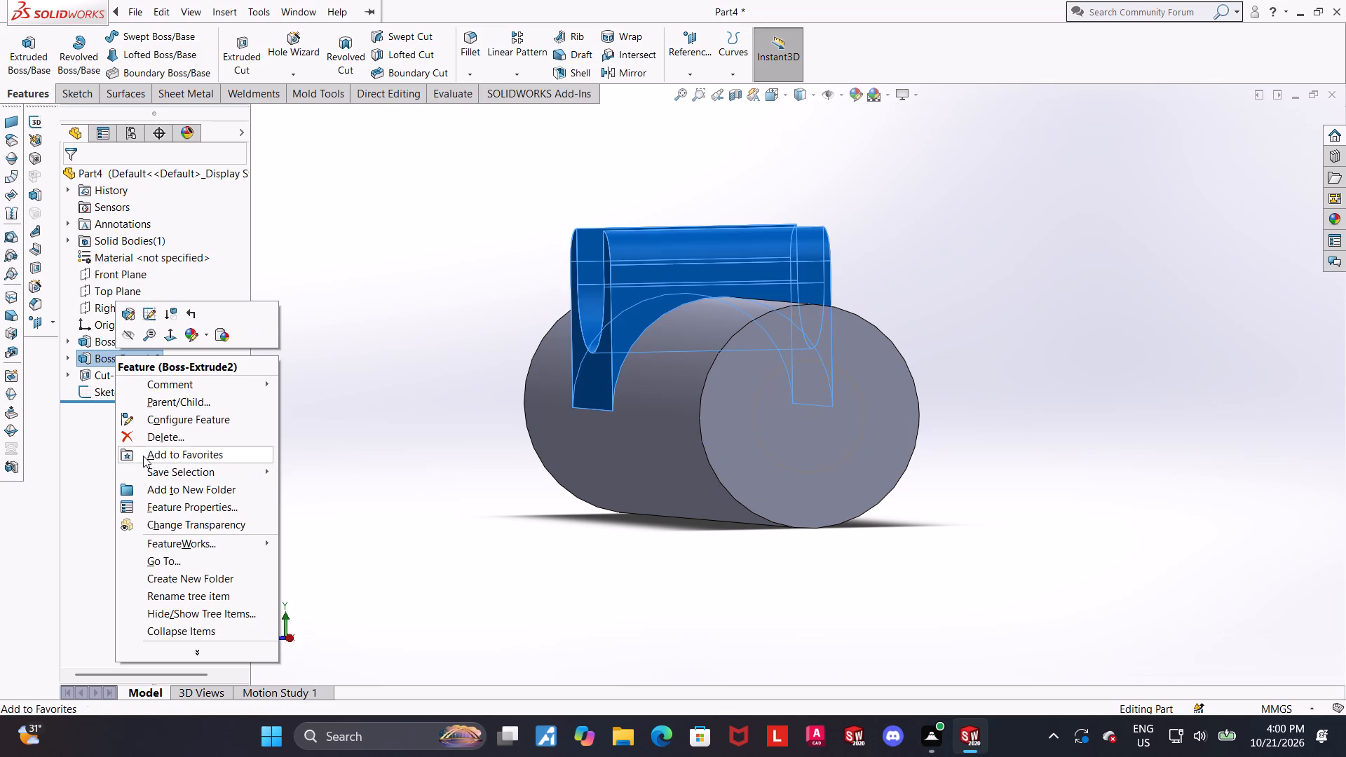
click(144, 437)
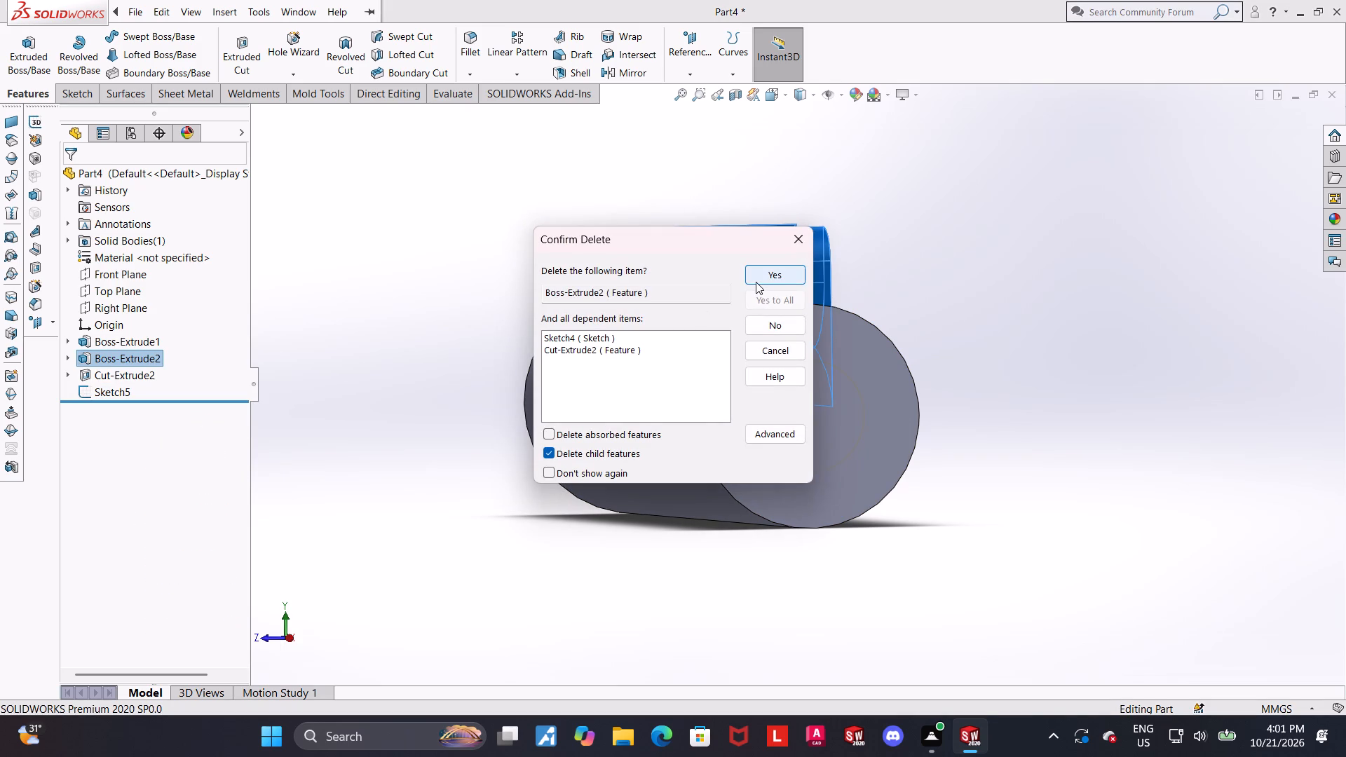
click(756, 282)
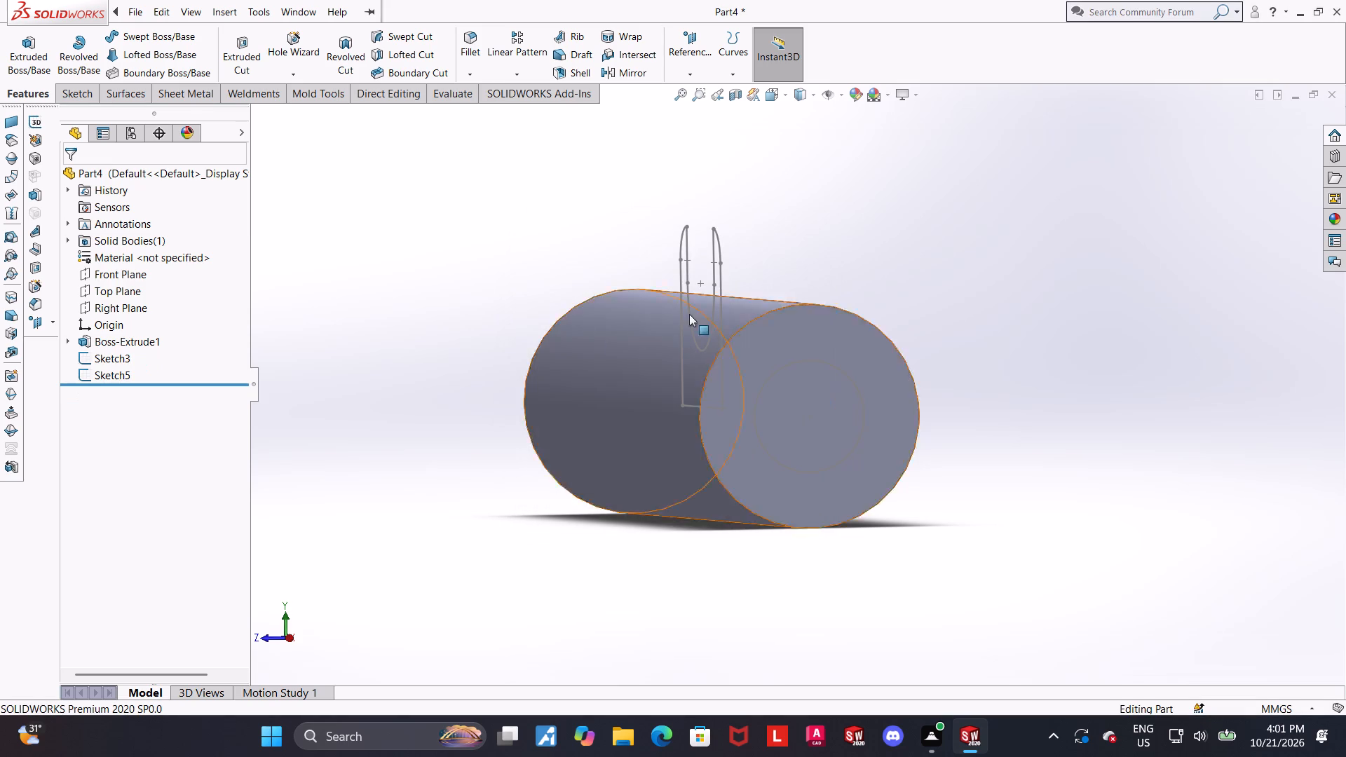
Edit the 10 mm circle sketch, Sketch5, and draw a three-line open rectangular keyway about 4.1 mm wide below the circle.
click(91, 371)
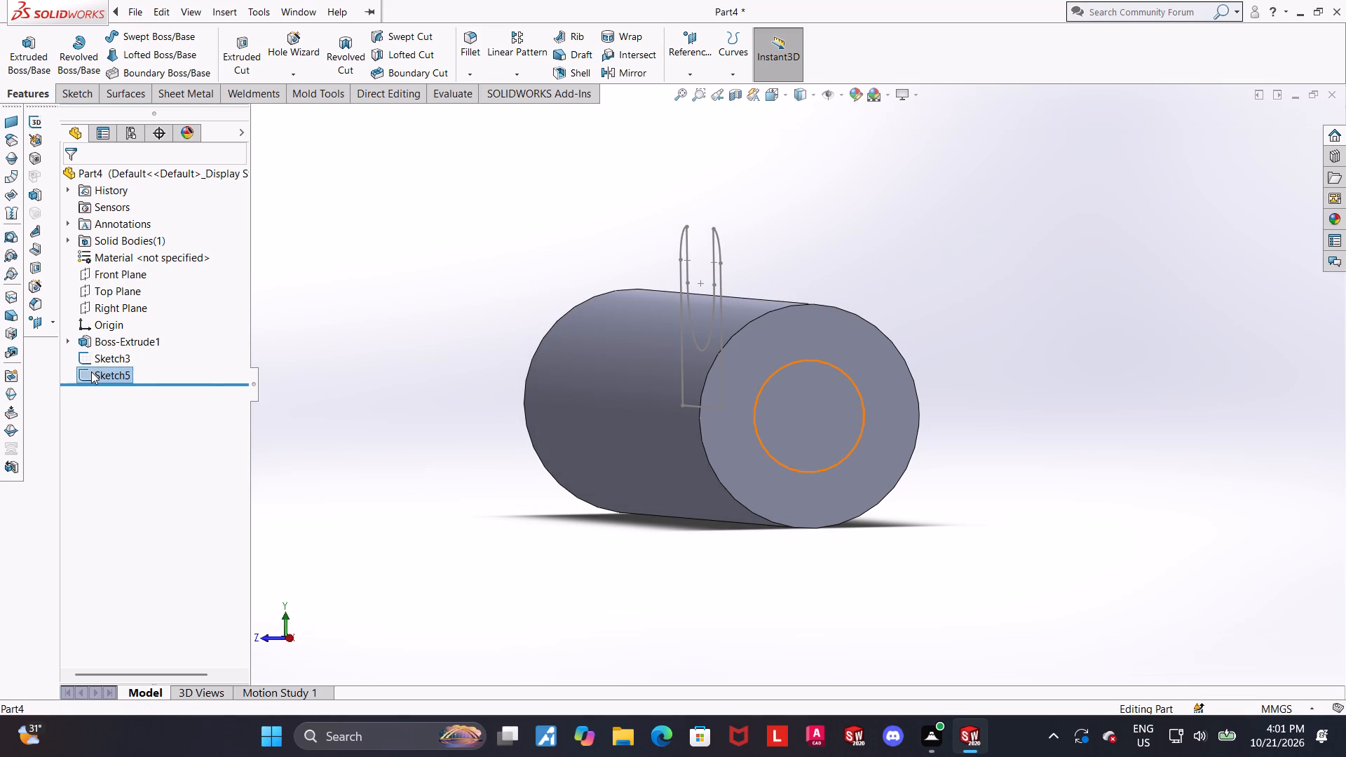
click(107, 333)
click(118, 376)
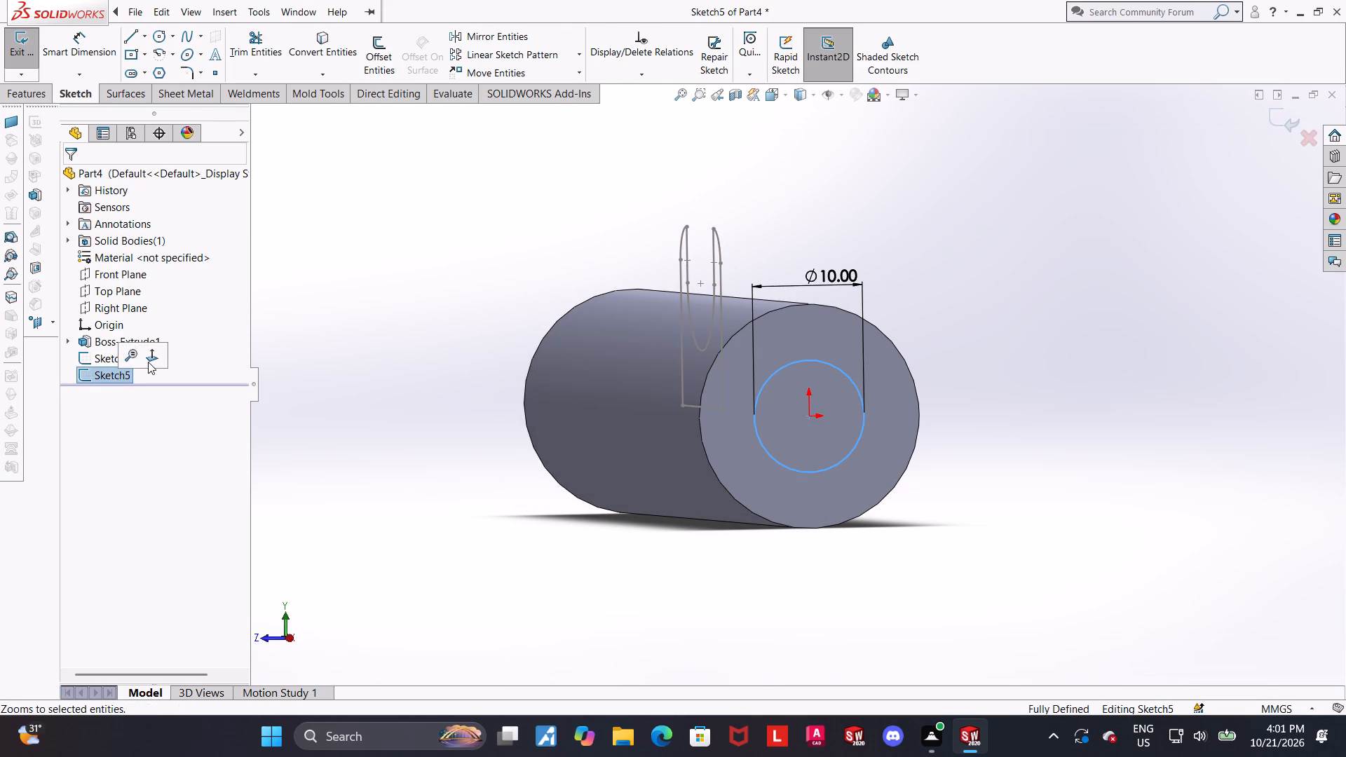
click(148, 362)
click(134, 36)
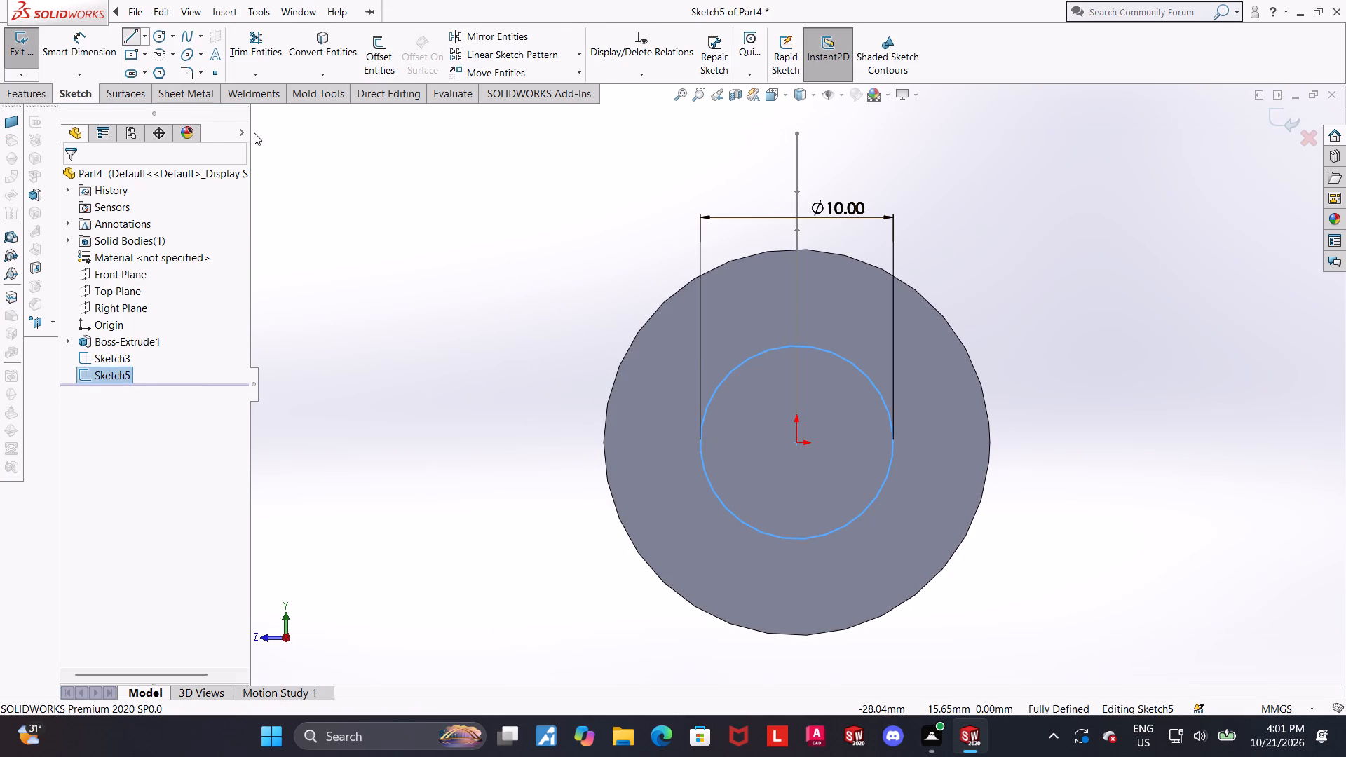
click(756, 532)
click(760, 577)
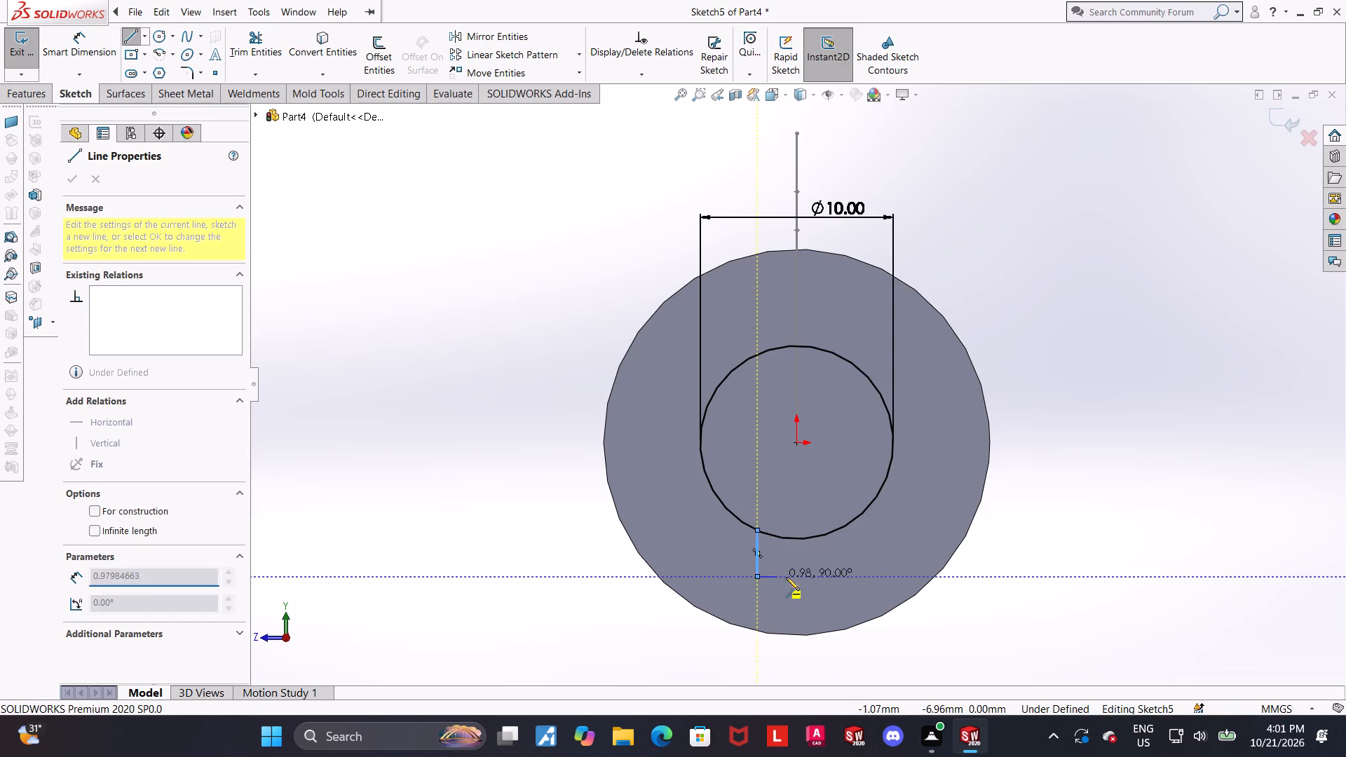
click(838, 577)
click(836, 533)
key(Escape)
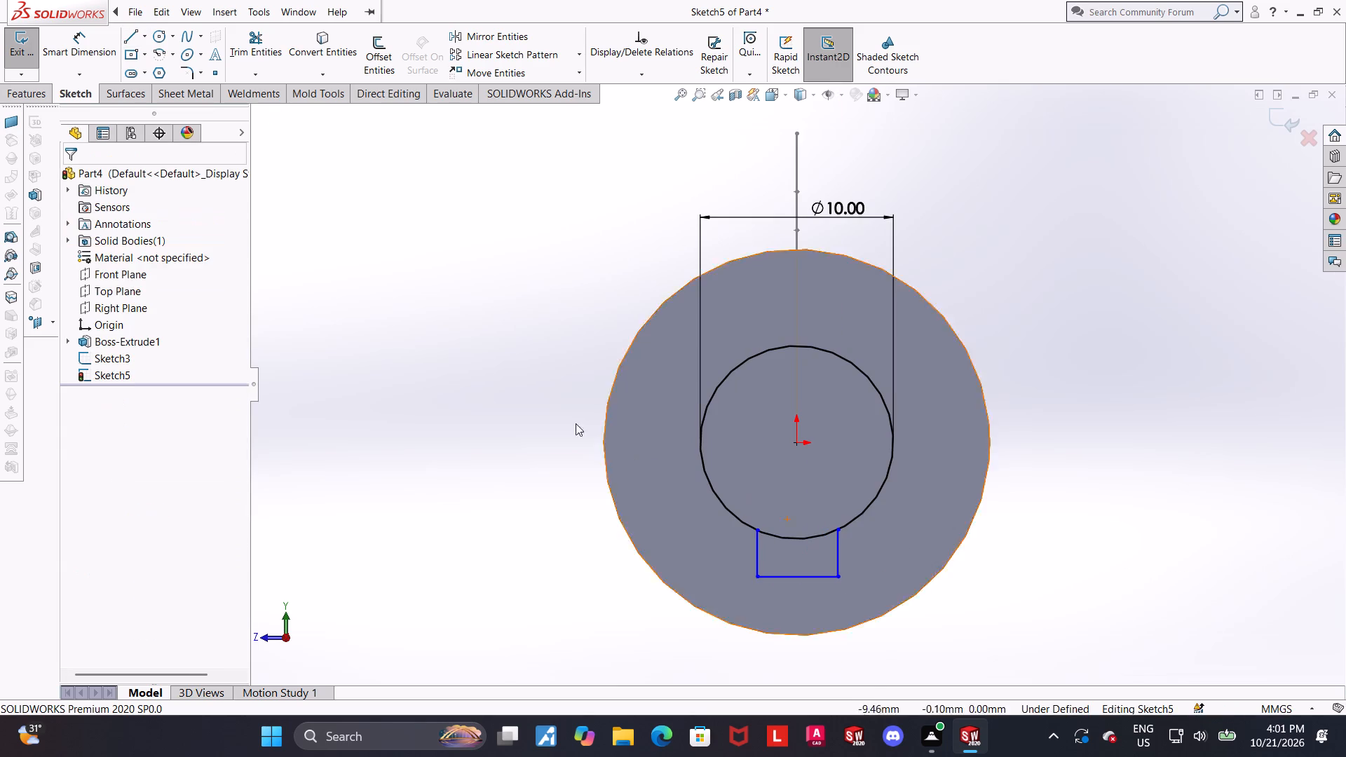
key(Escape)
Trim away the bottom arc of the circle between the two keyway sides.
click(261, 60)
drag(813, 559, 805, 508)
key(Escape)
key(Escape)
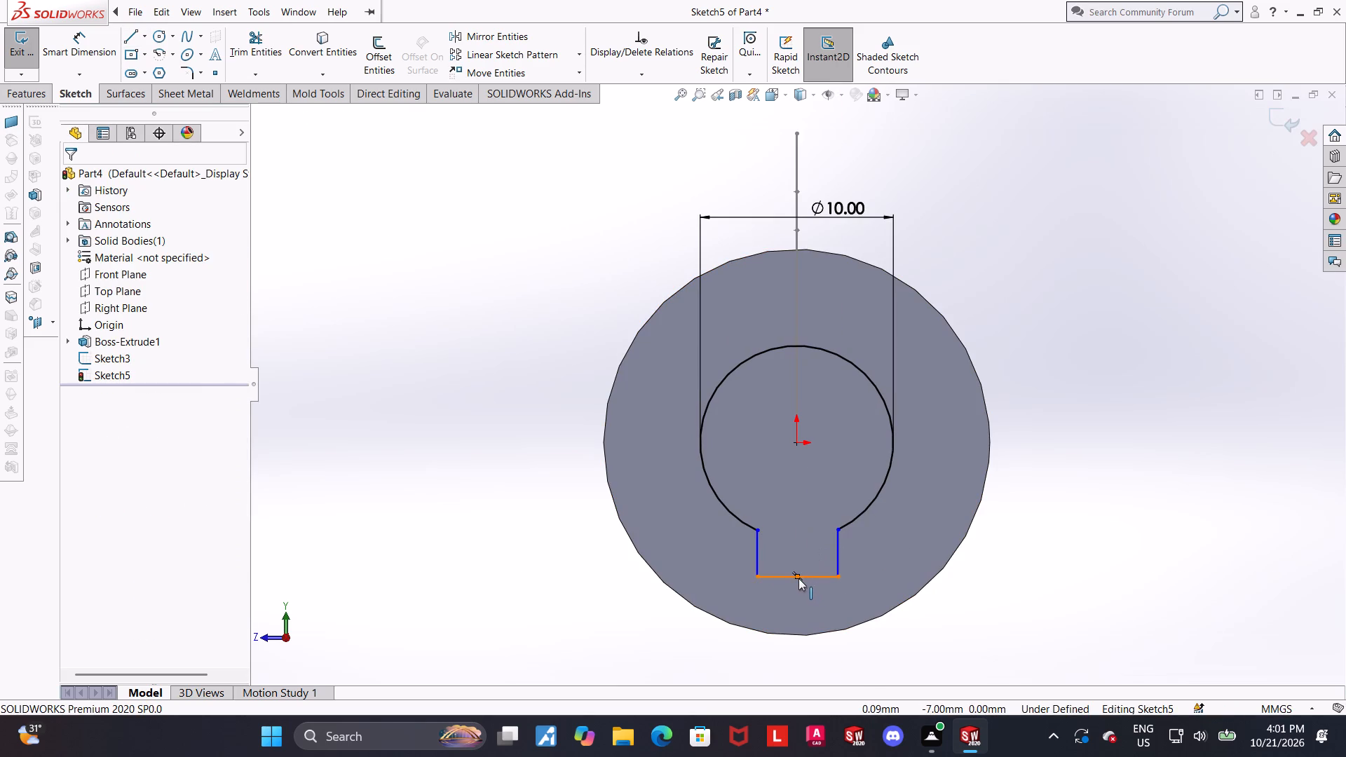
Add a vertical relation between the midpoint of the keyway's bottom line and the origin.
click(798, 578)
ctrl+click(796, 444)
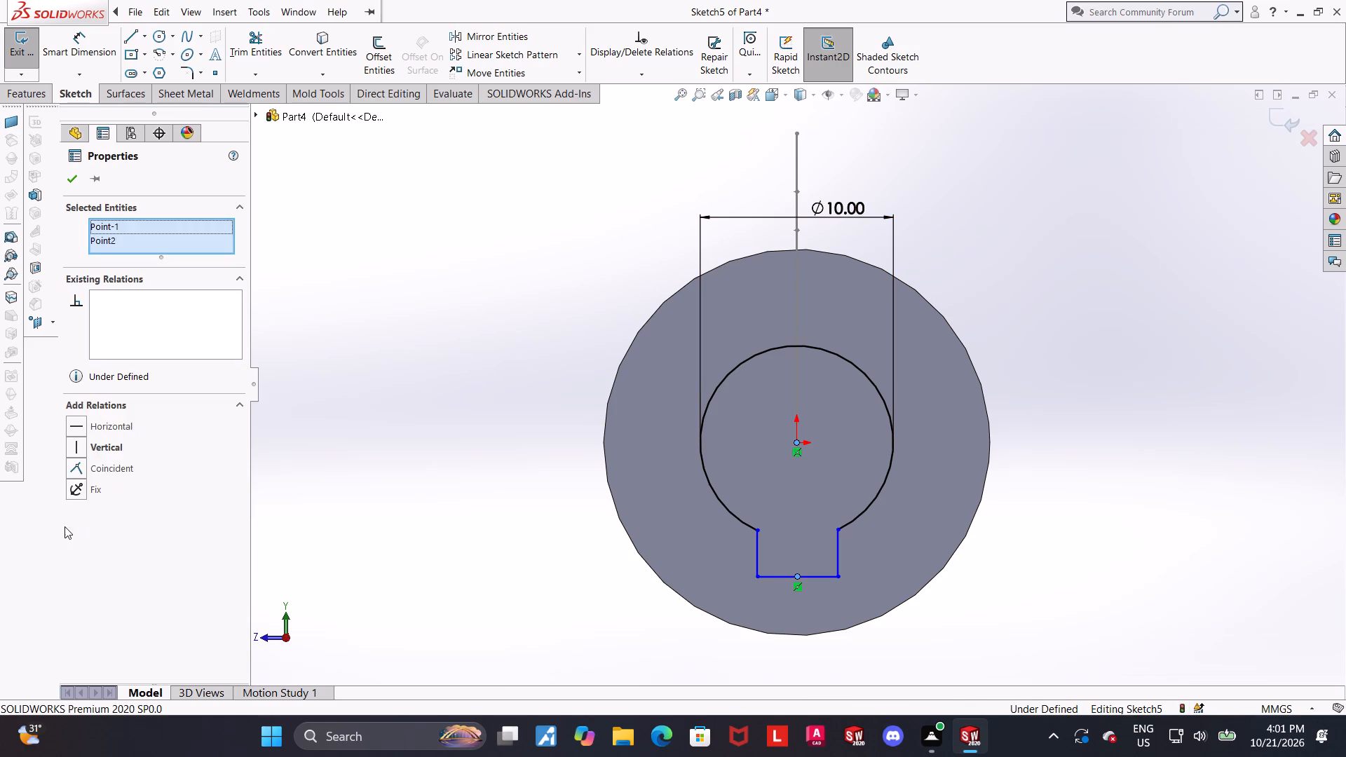
click(74, 453)
click(1204, 475)
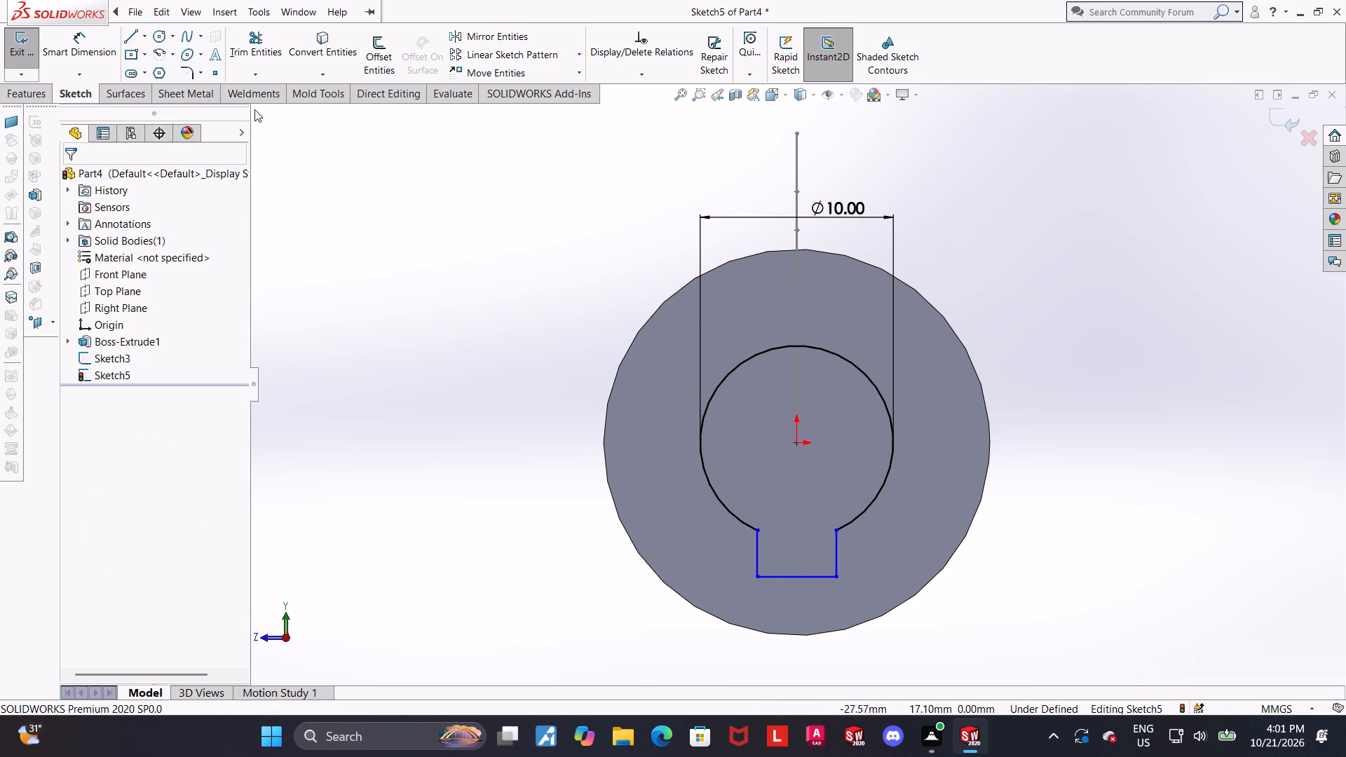
Dimension the height from the top of the circle to the keyway's bottom line as 12.5 mm.
click(76, 60)
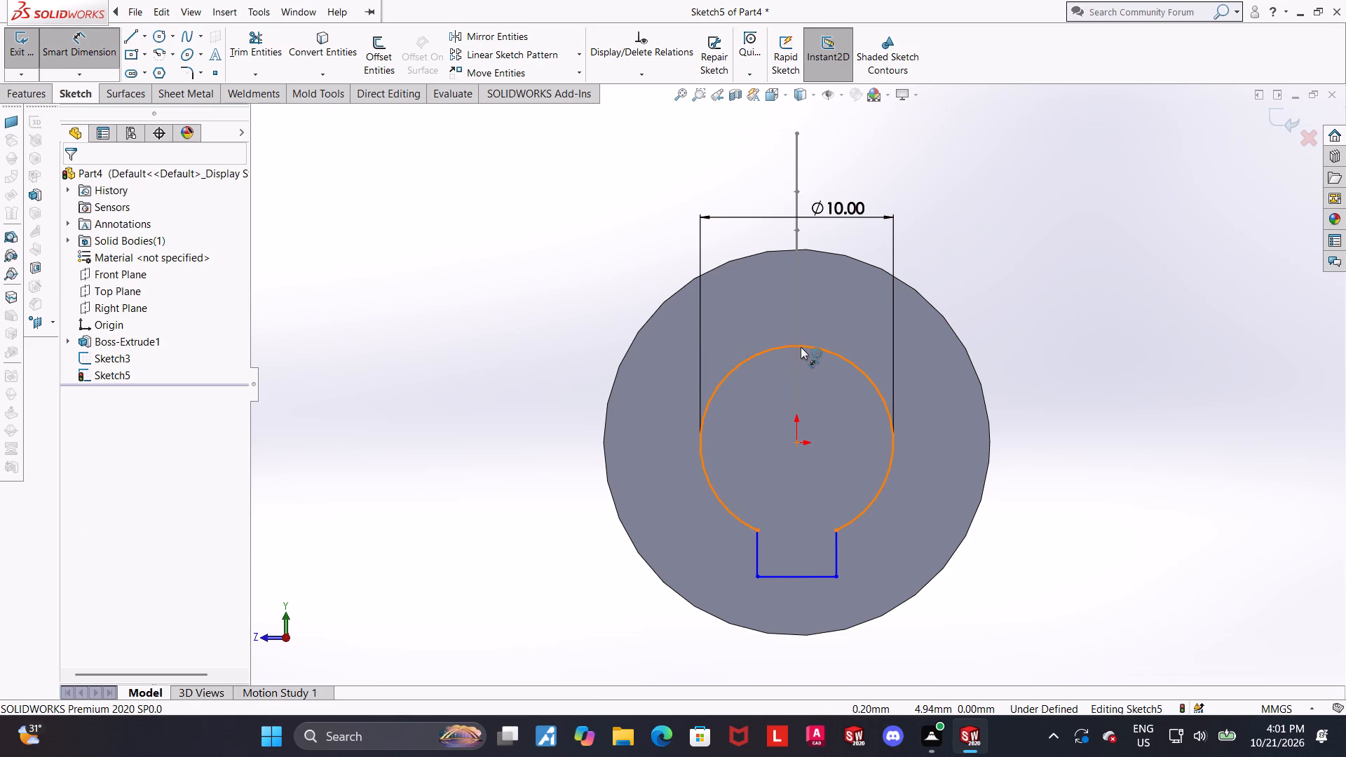
click(797, 346)
click(797, 580)
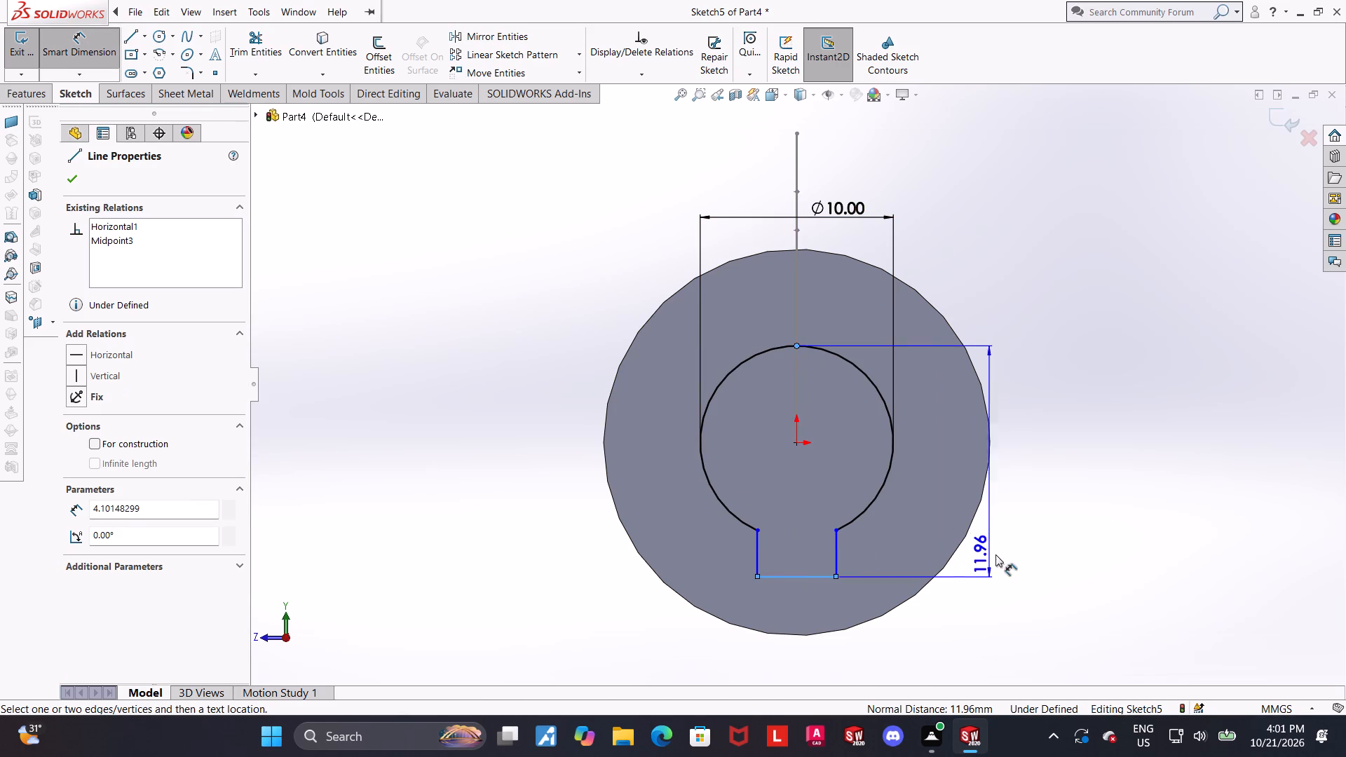
click(1016, 548)
text(12.)
key(BackSpace)
key(5)
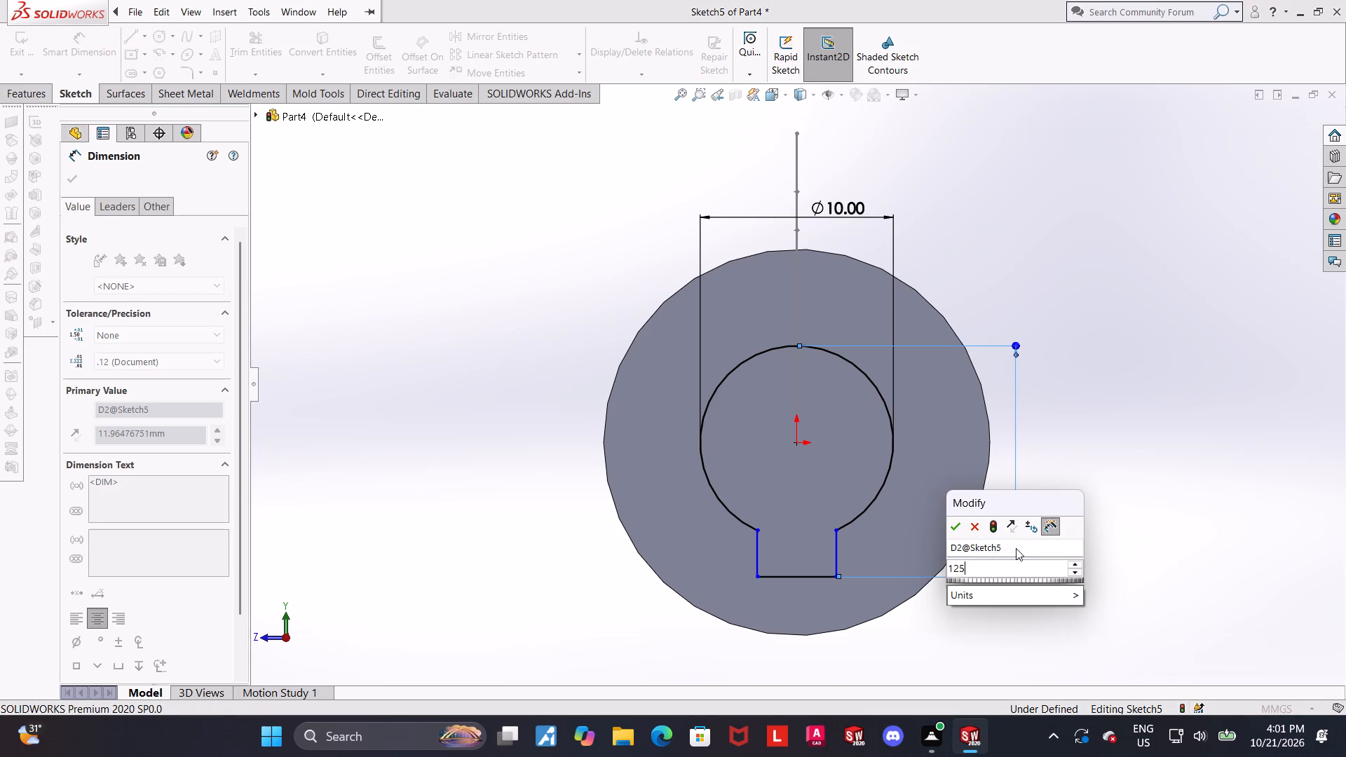
key(BackSpace)
text(.5)
key(Return)
key(Escape)
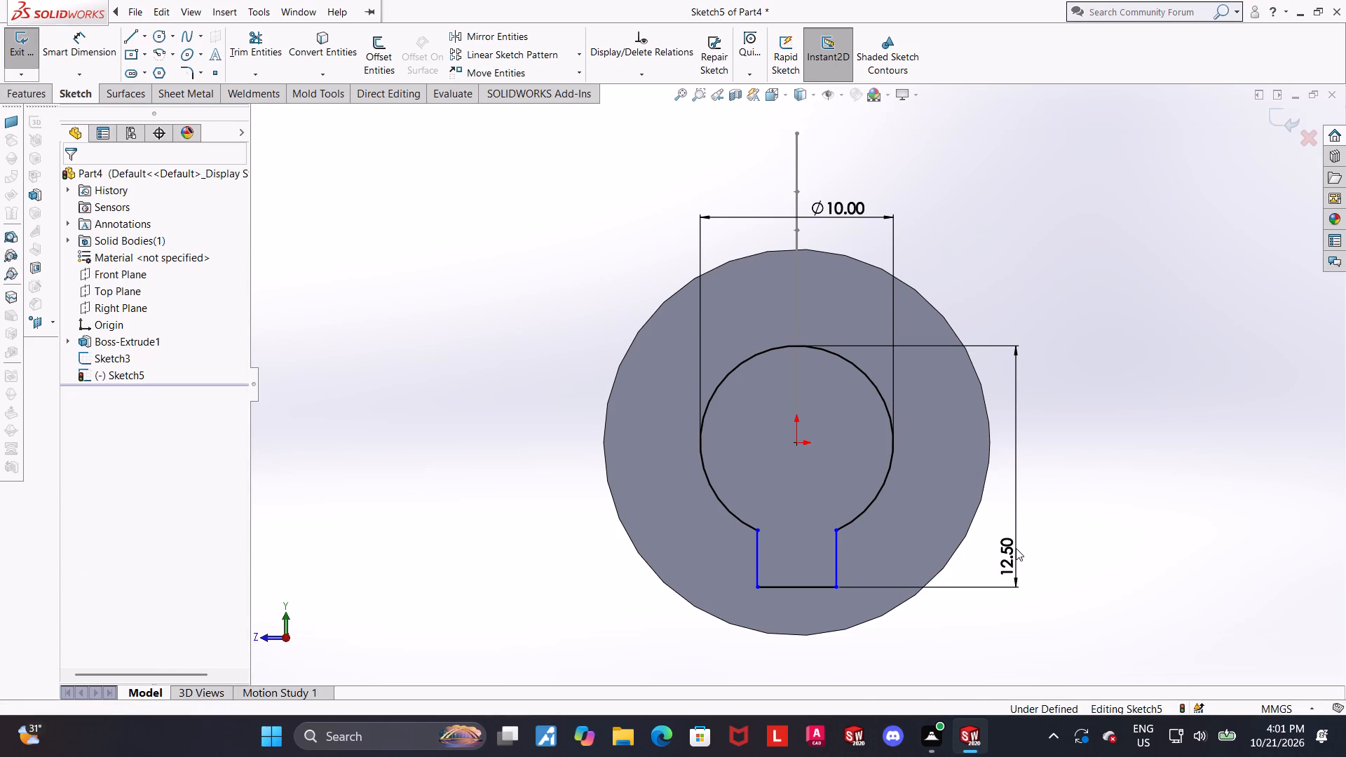
key(Escape)
Dimension the keyway's bottom line as 4 mm wide.
click(69, 41)
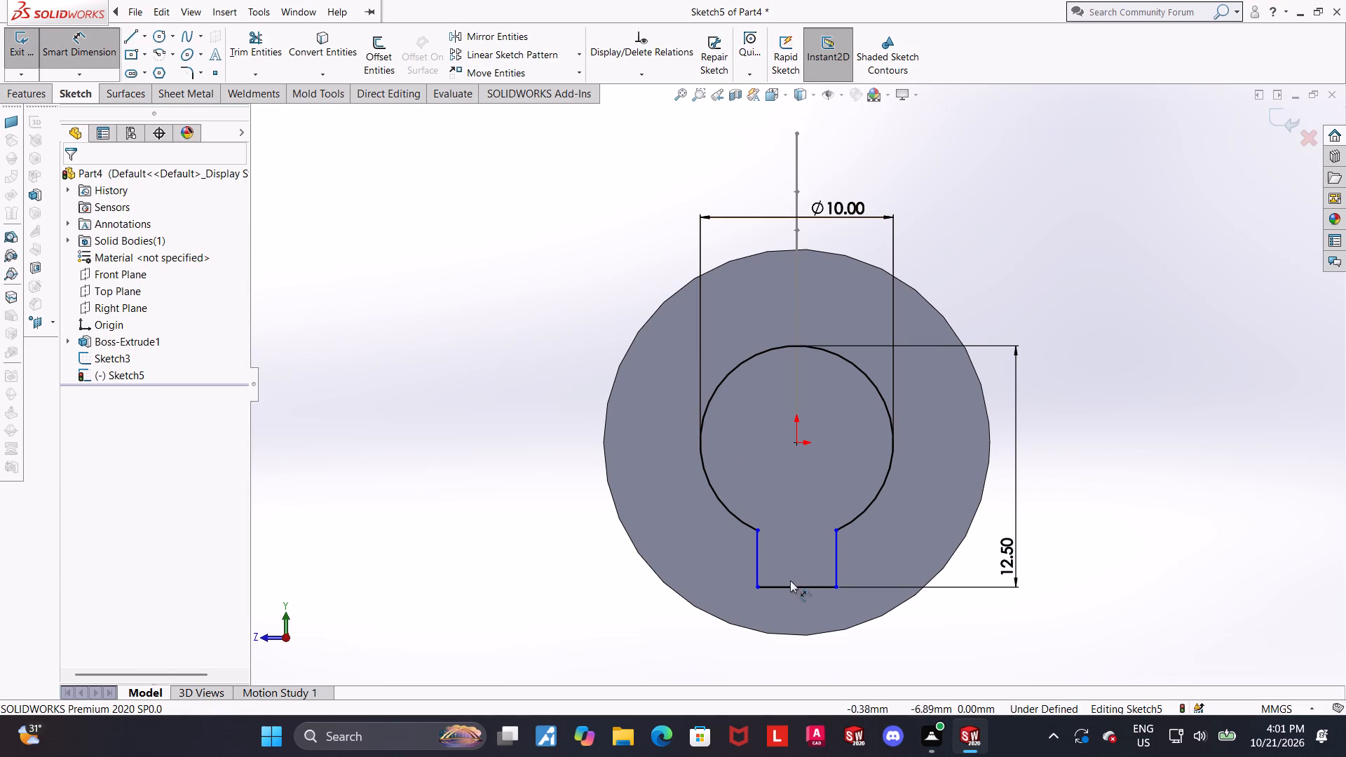
click(791, 588)
click(794, 511)
key(4)
key(Return)
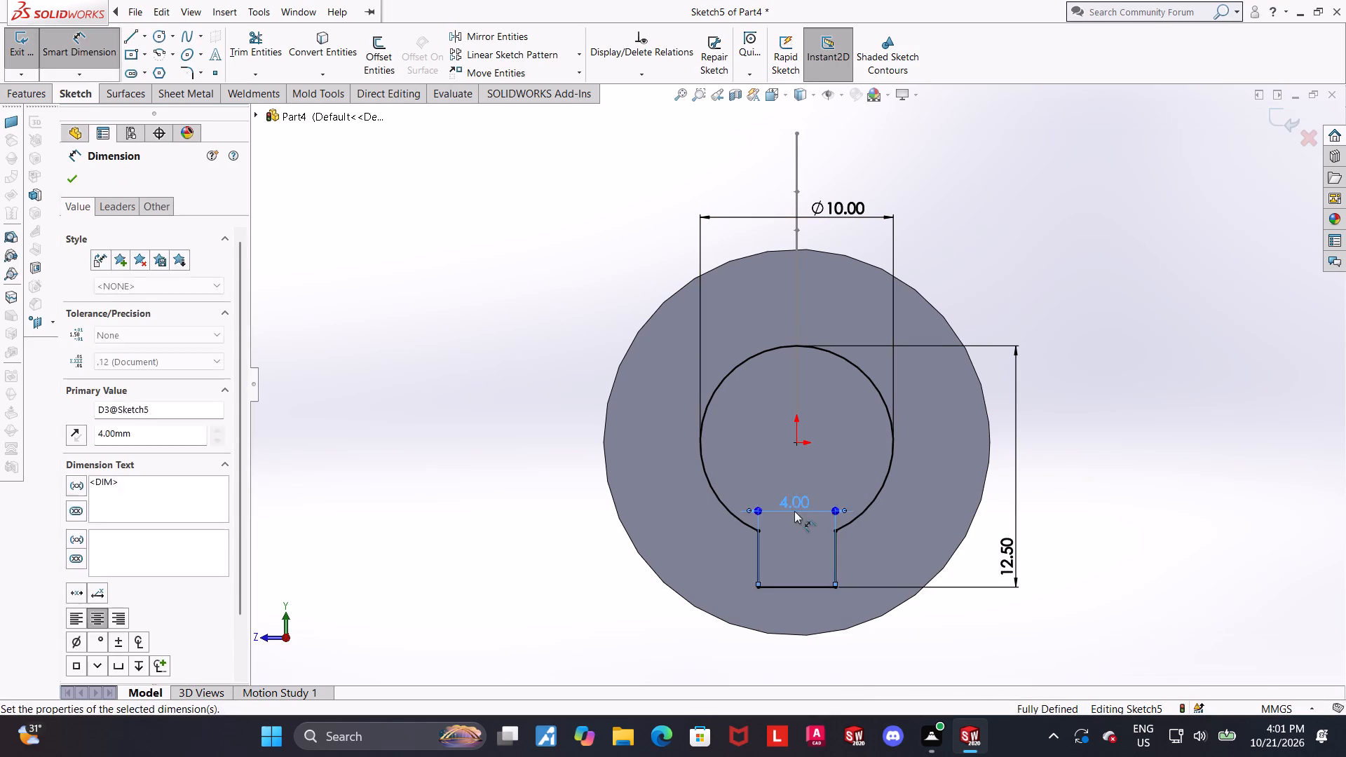
key(Escape)
key(Escape)
click(1154, 517)
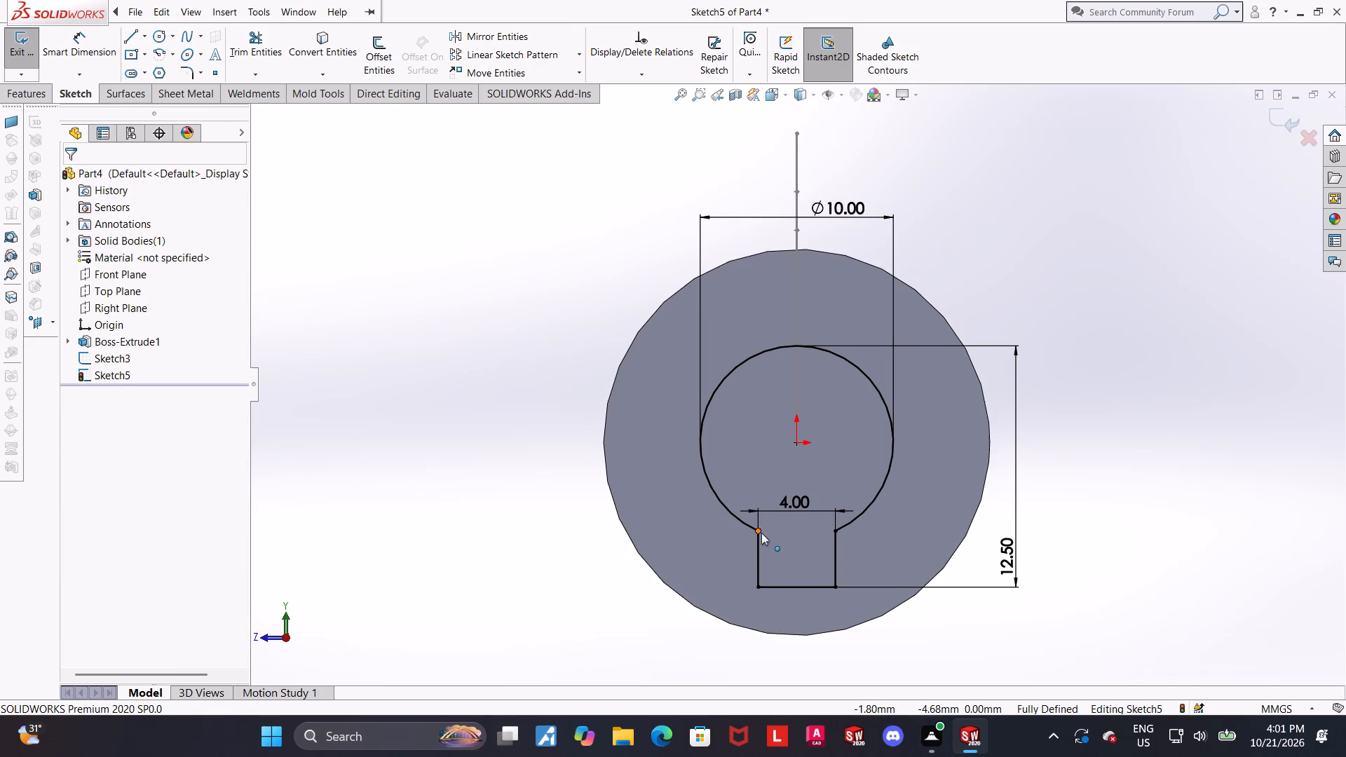
Add a horizontal relation between the keyway's two upper endpoints on the circle and exit the sketch.
click(761, 533)
ctrl+click(838, 532)
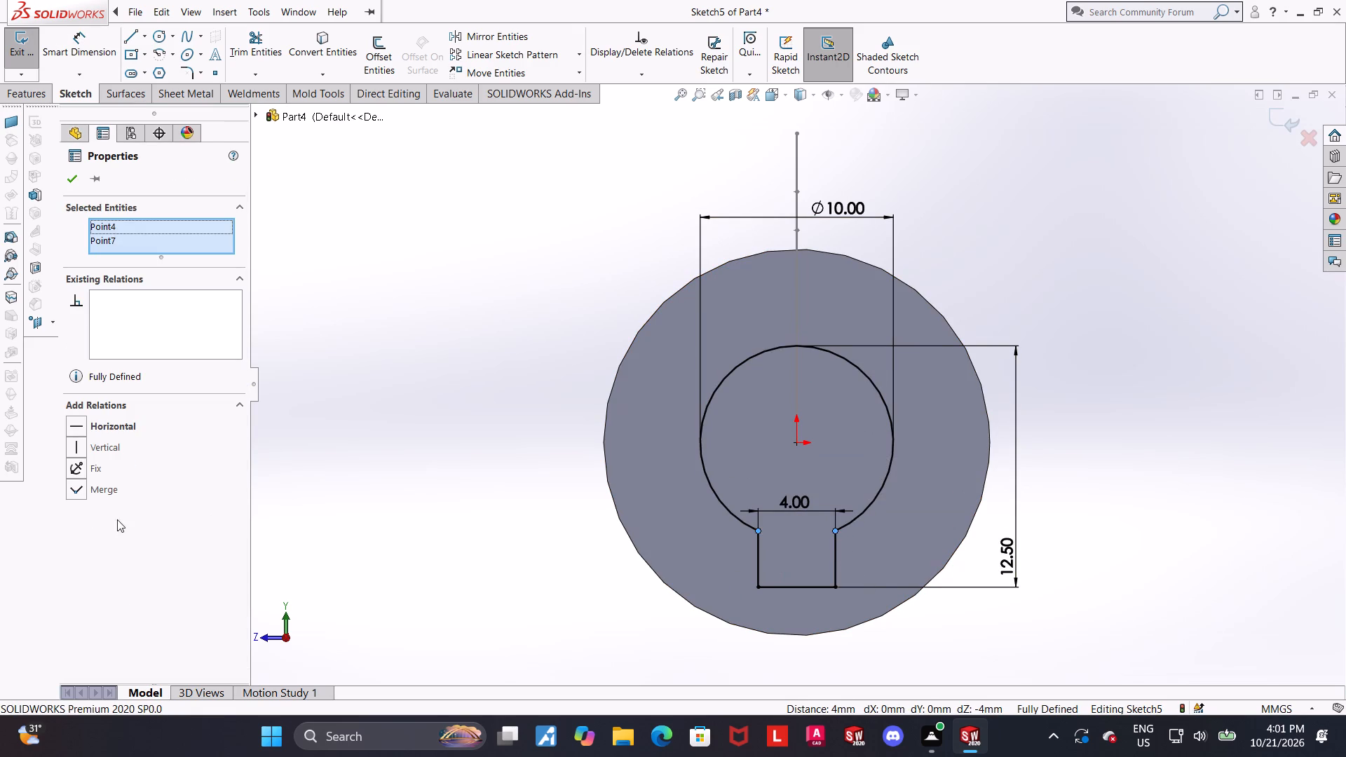
click(77, 430)
click(1136, 340)
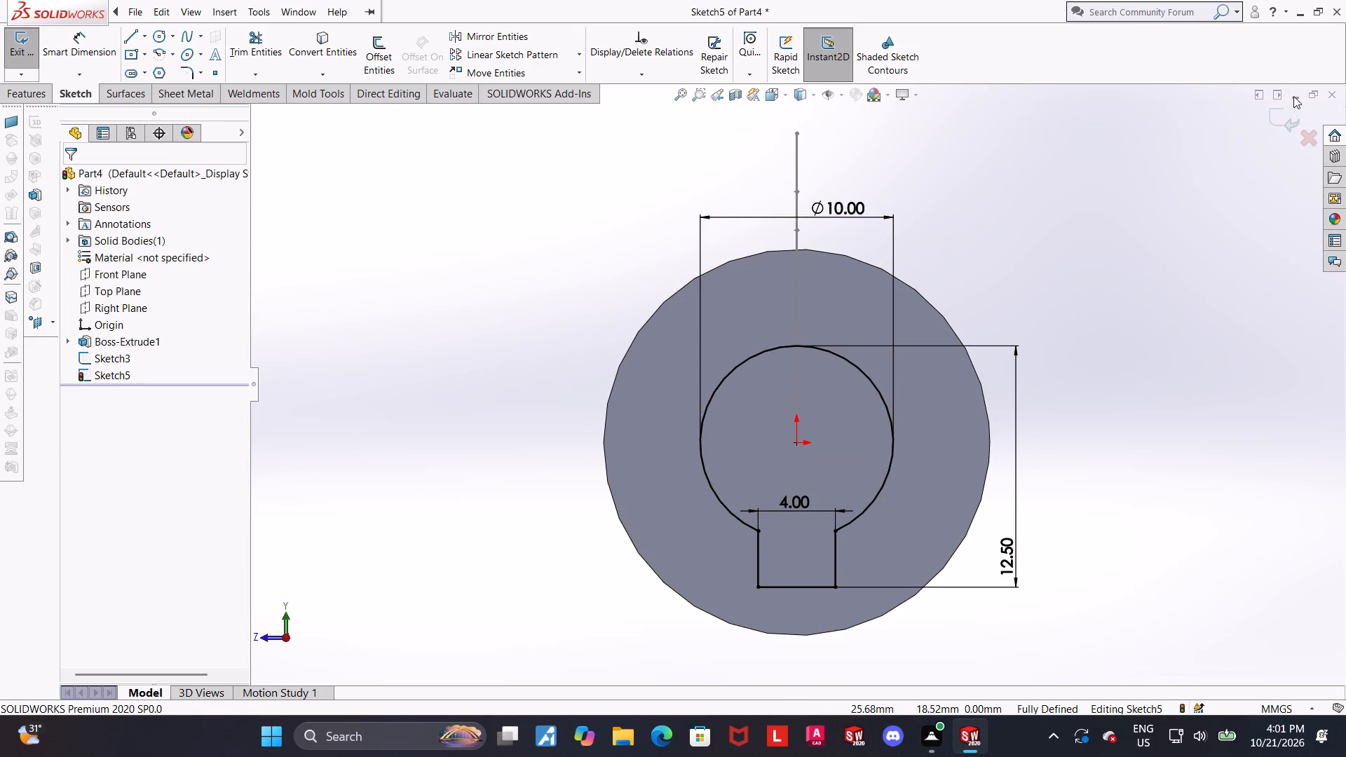
click(1291, 112)
Cut the keyed bore profile, Sketch5, through the cylinder with an extruded cut using the Up To Next end condition.
scroll(1180, 308, up, 4)
middle_drag(1117, 417, 1216, 436)
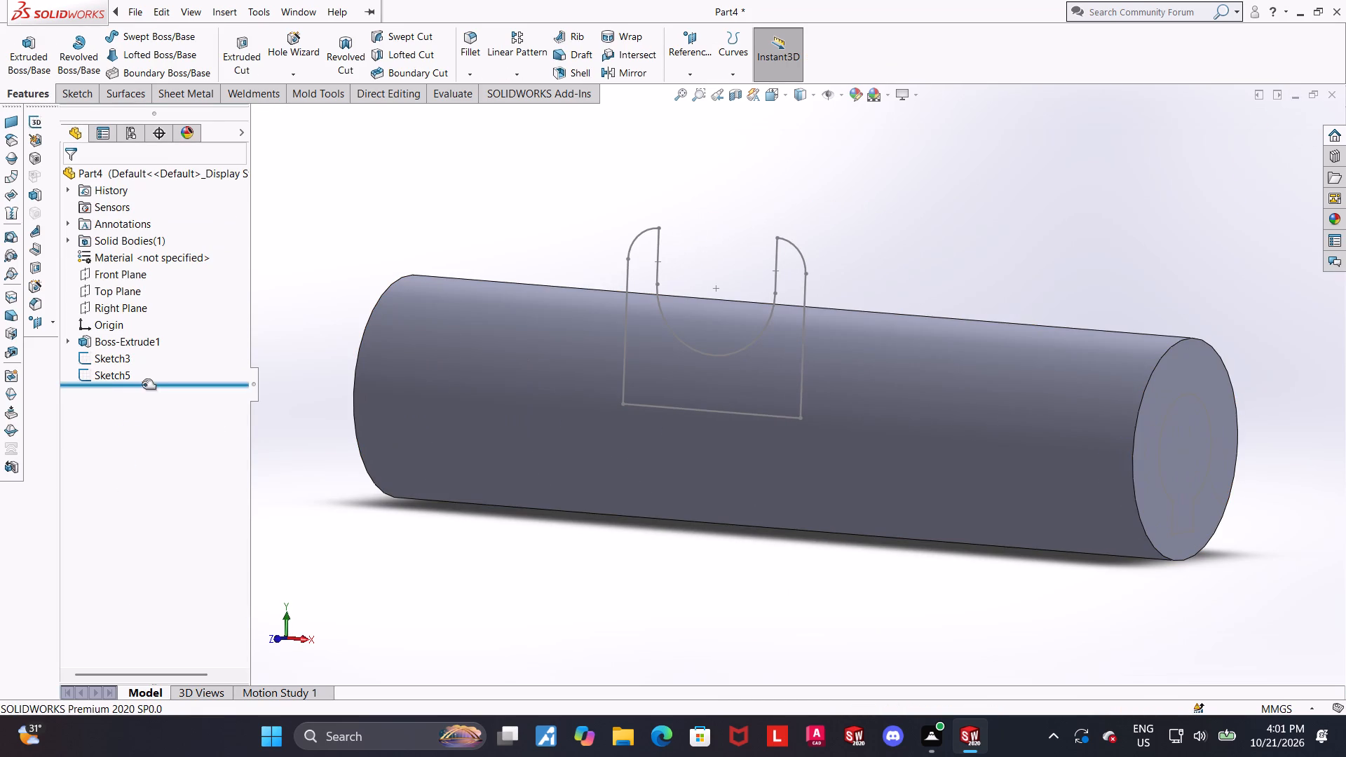
click(118, 371)
click(254, 53)
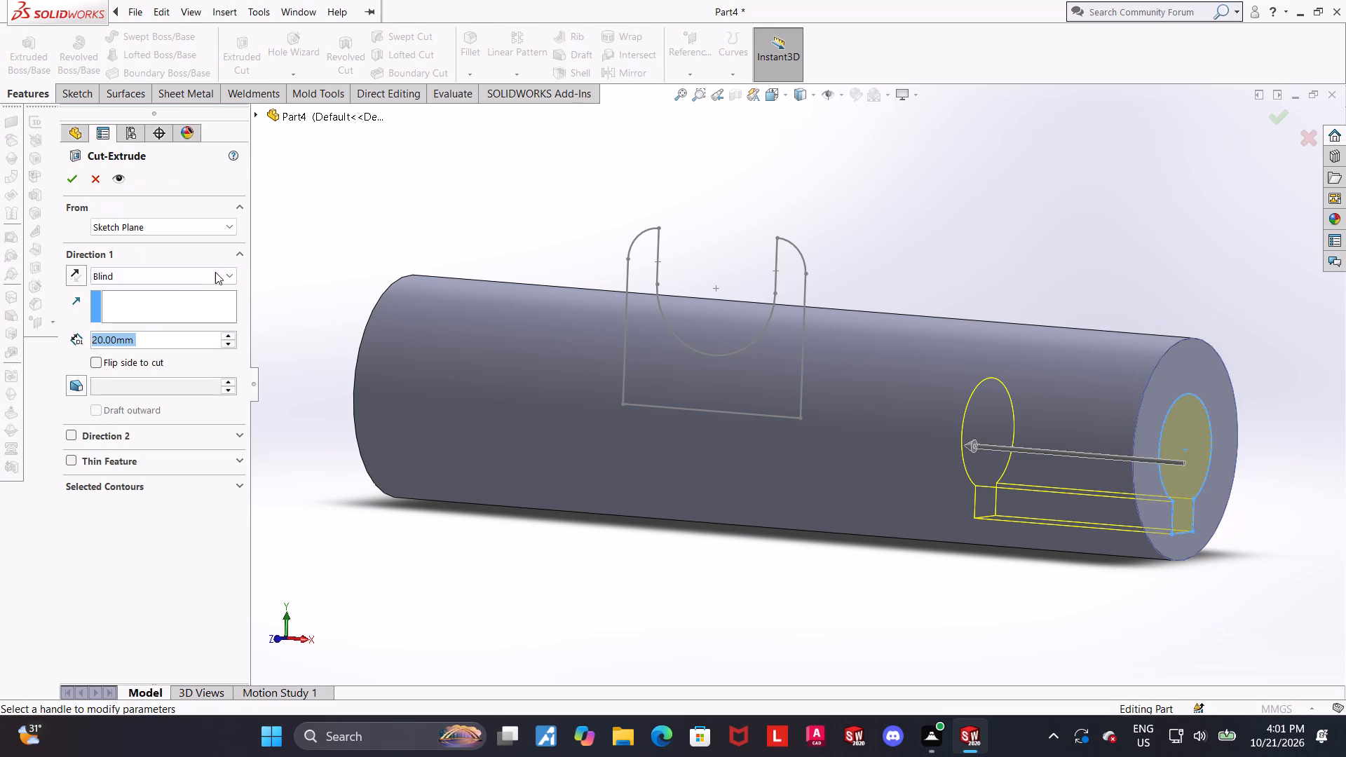
click(161, 273)
click(121, 328)
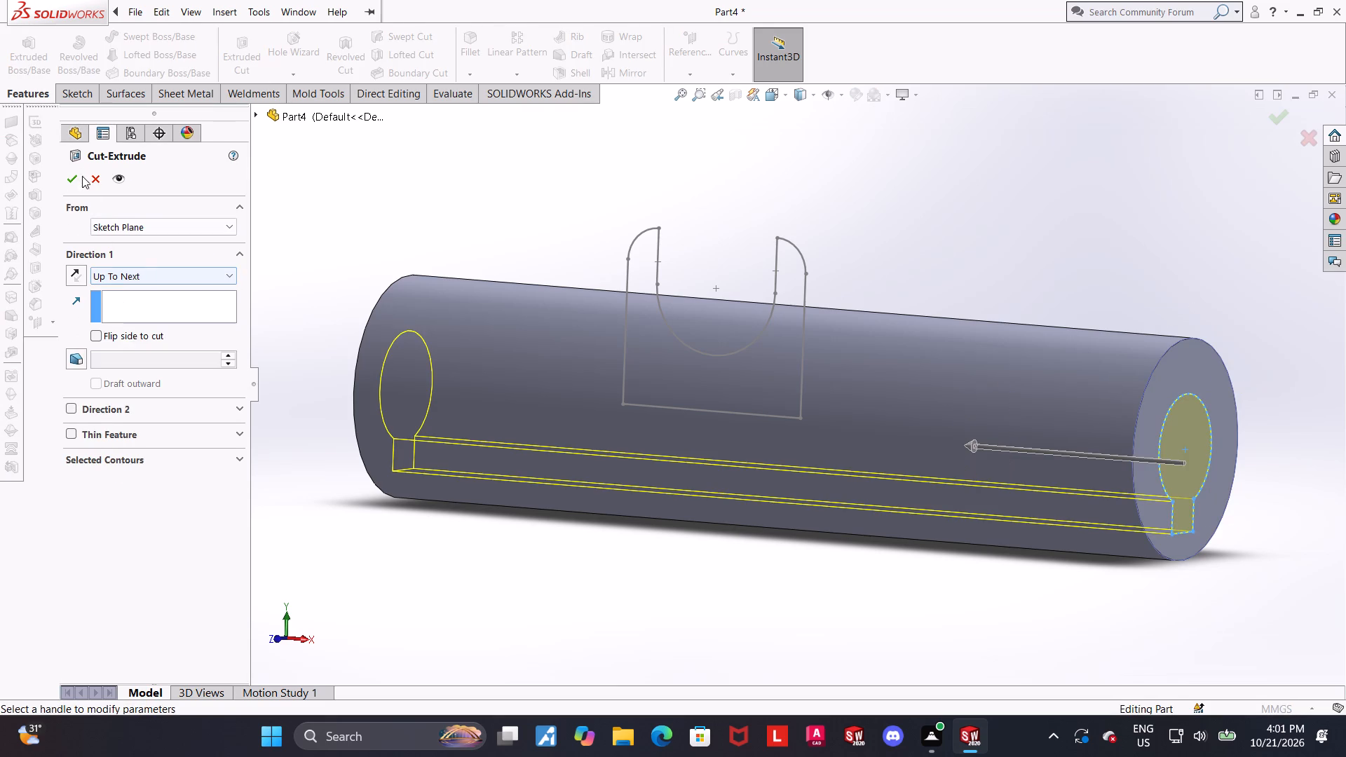
click(74, 177)
click(560, 581)
middle_drag(639, 565, 553, 565)
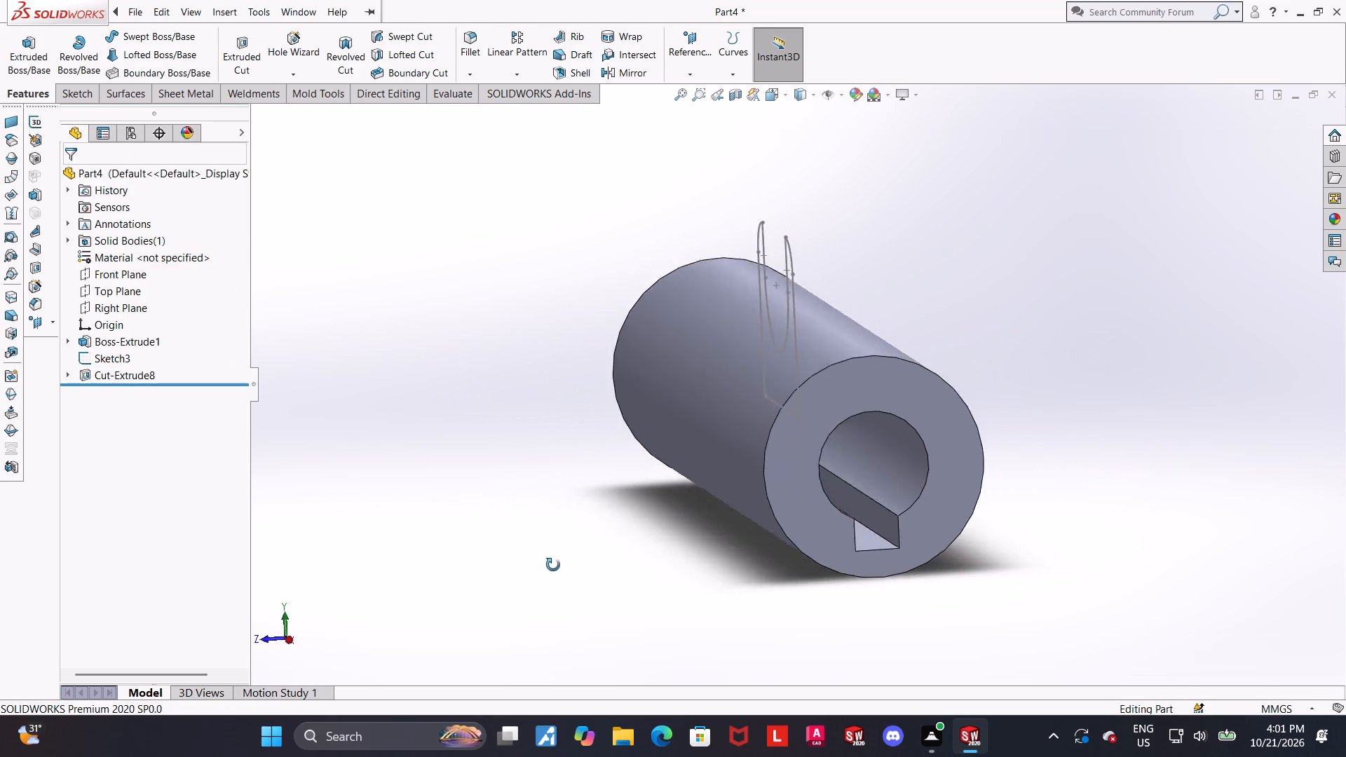
middle_drag(553, 565, 610, 580)
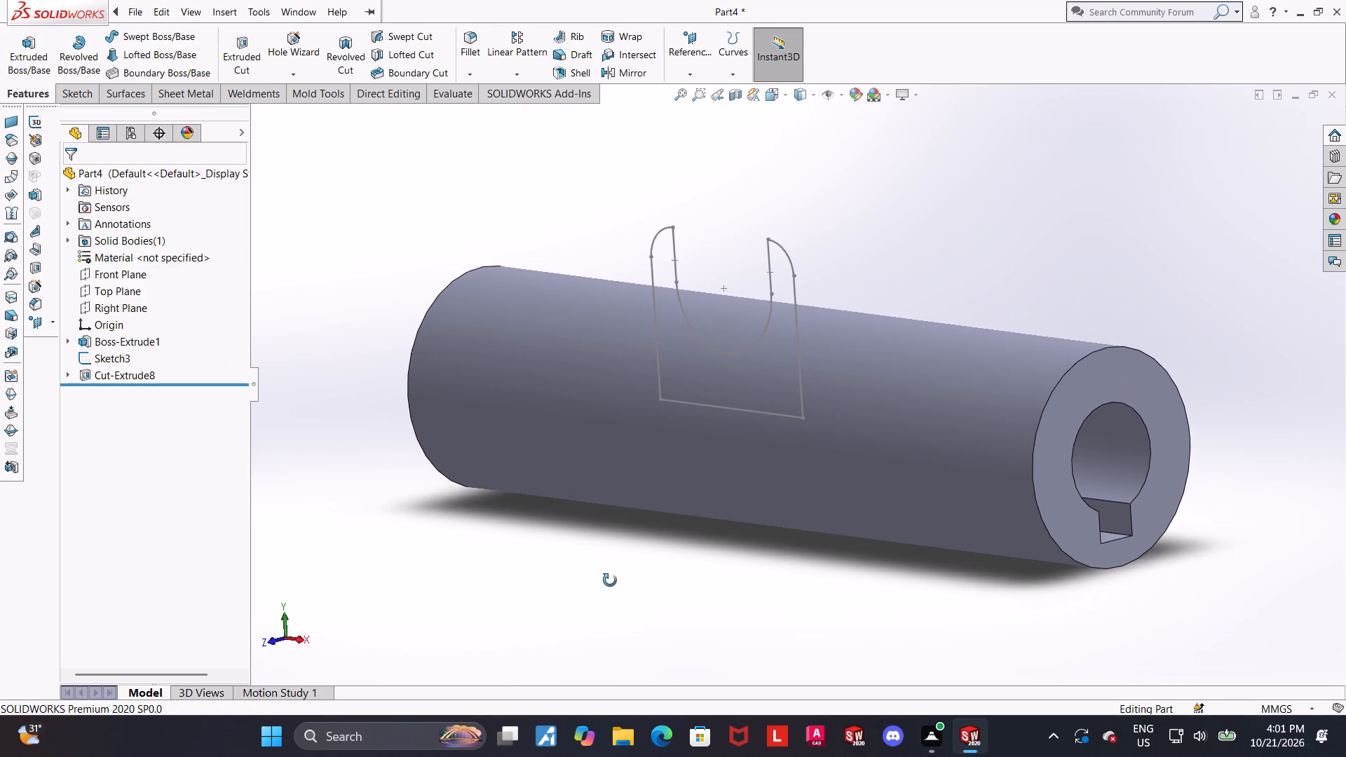
middle_drag(610, 580, 596, 566)
Delete the leftover U-notched lug profile sketch, Sketch3.
right_click(94, 357)
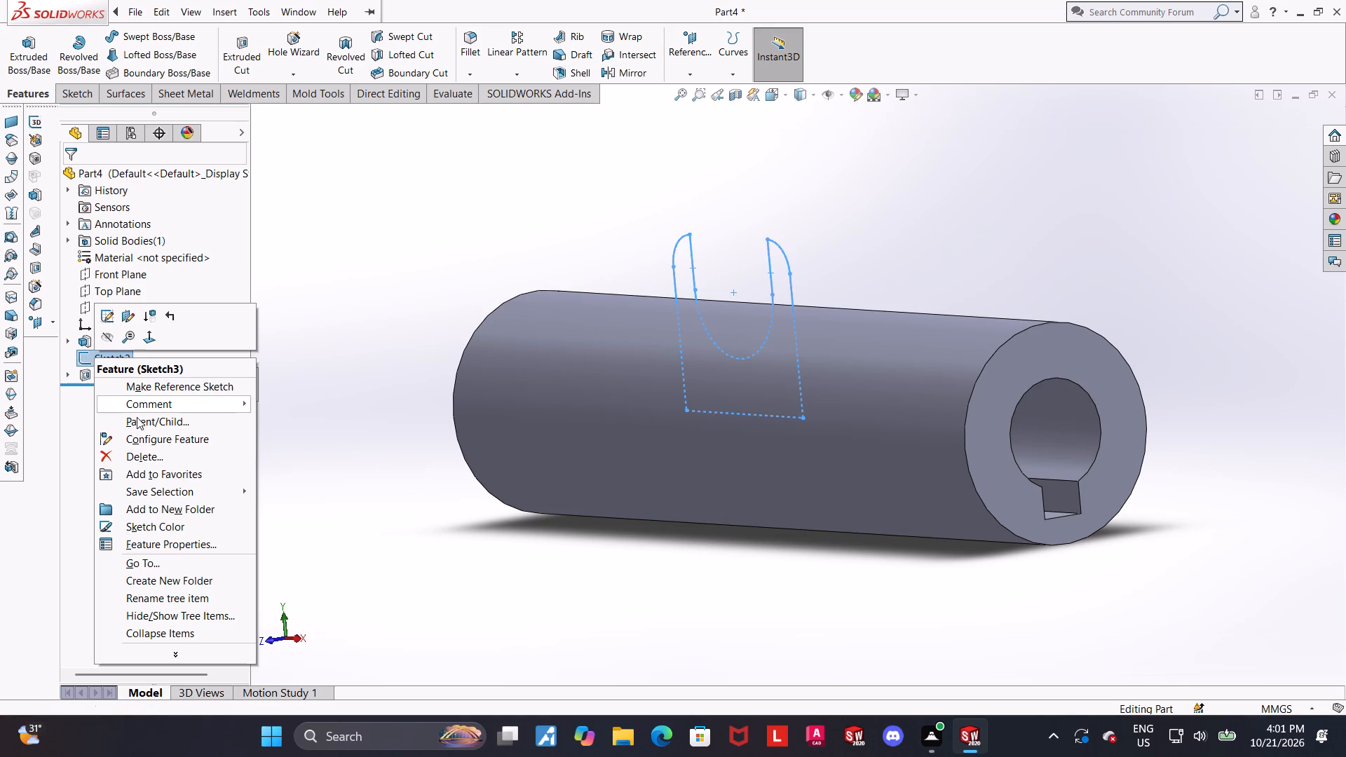
click(142, 457)
click(774, 283)
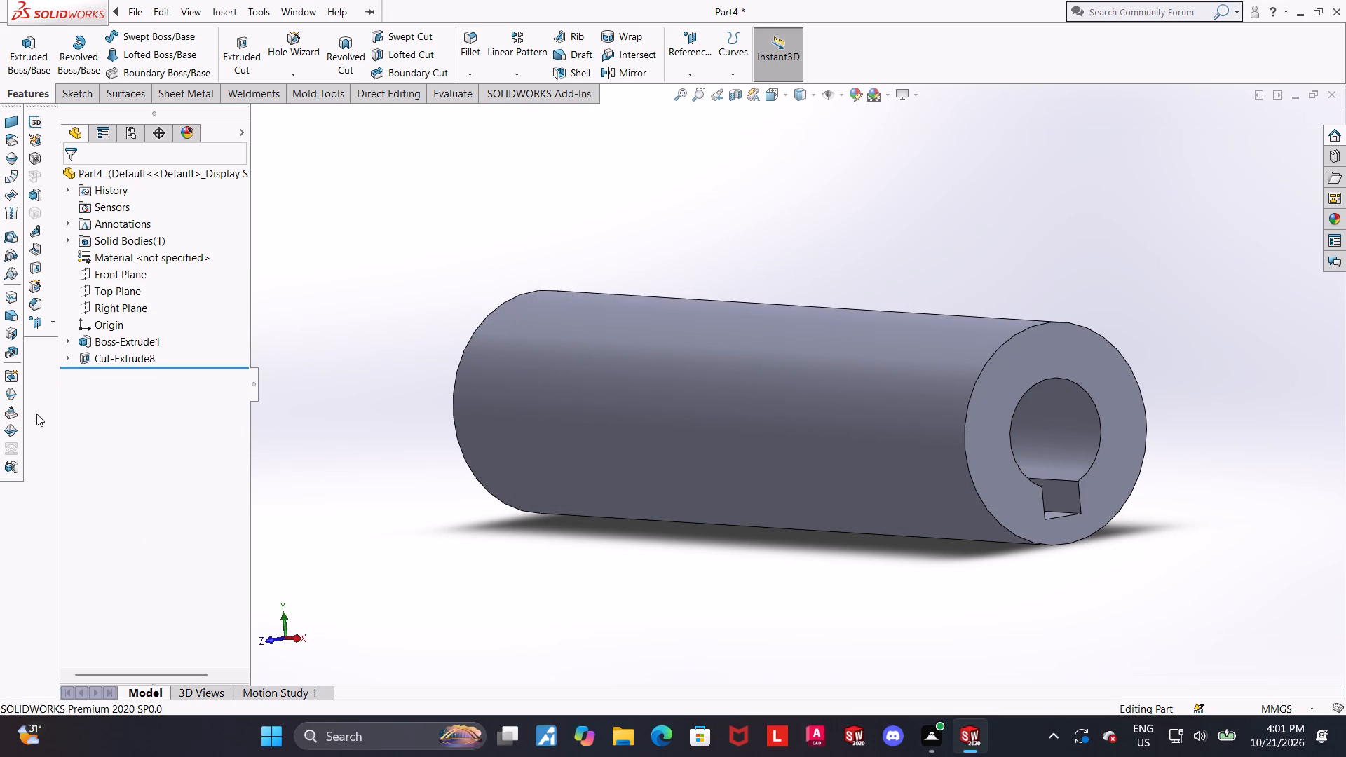
Start a new sketch on the cylinder's keyed end face and view it face-on.
middle_drag(952, 407, 936, 409)
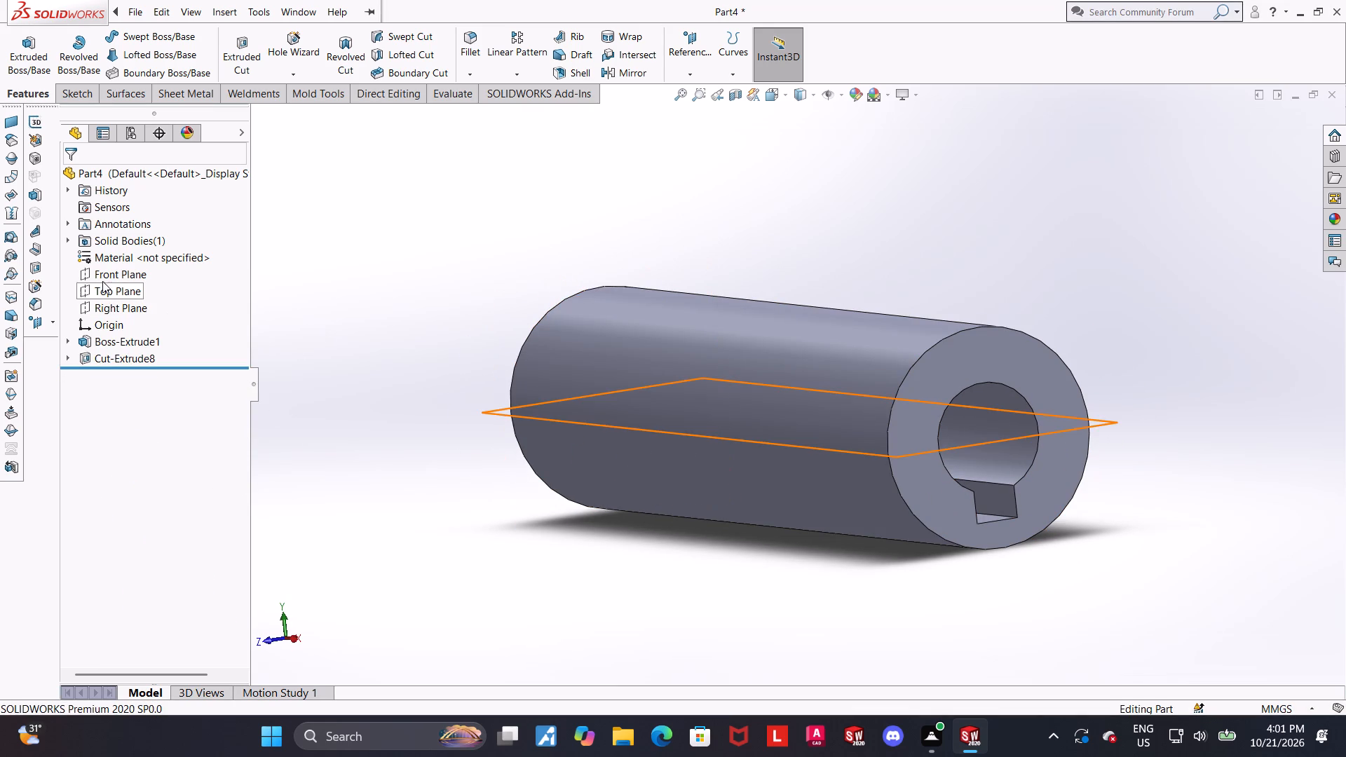
click(1040, 372)
click(1107, 325)
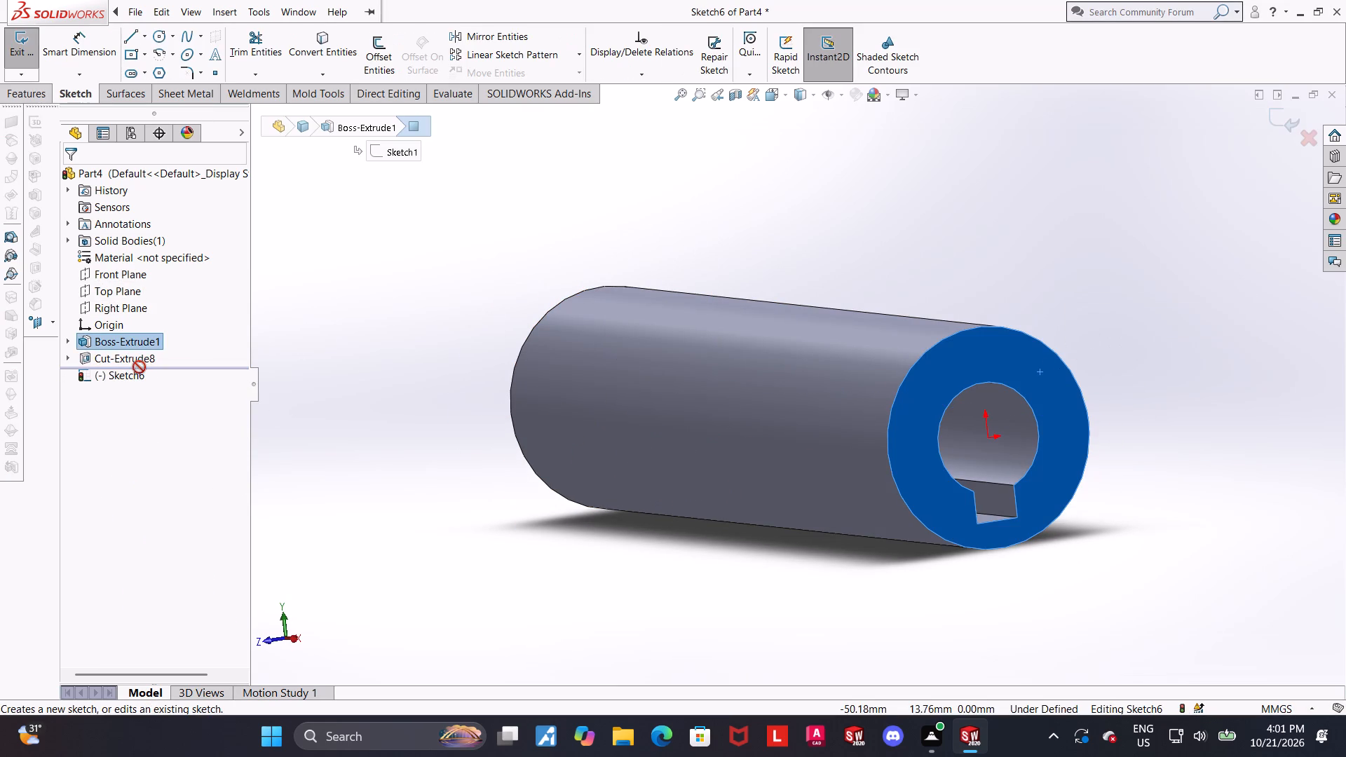
click(117, 372)
click(156, 355)
scroll(213, 388, up, 1)
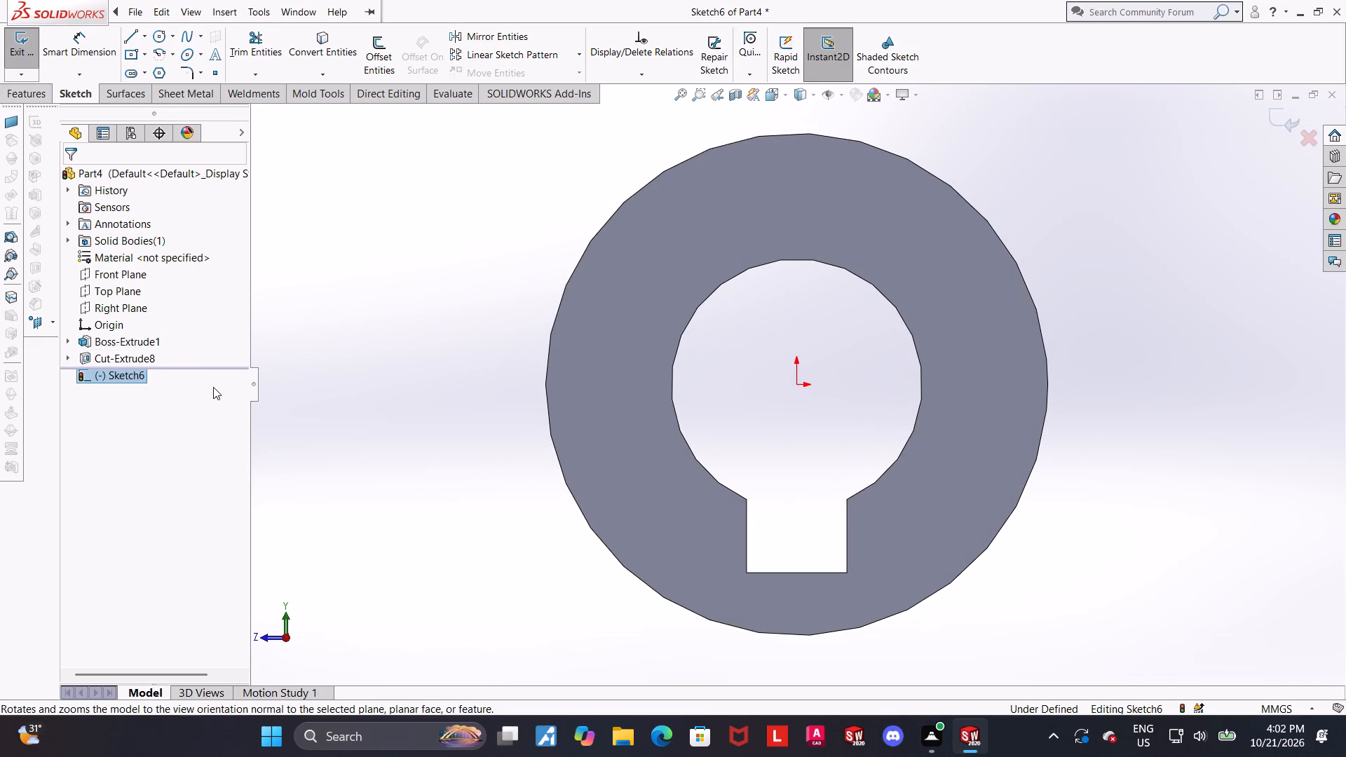
scroll(213, 387, up, 1)
scroll(262, 358, up, 3)
scroll(946, 318, up, 3)
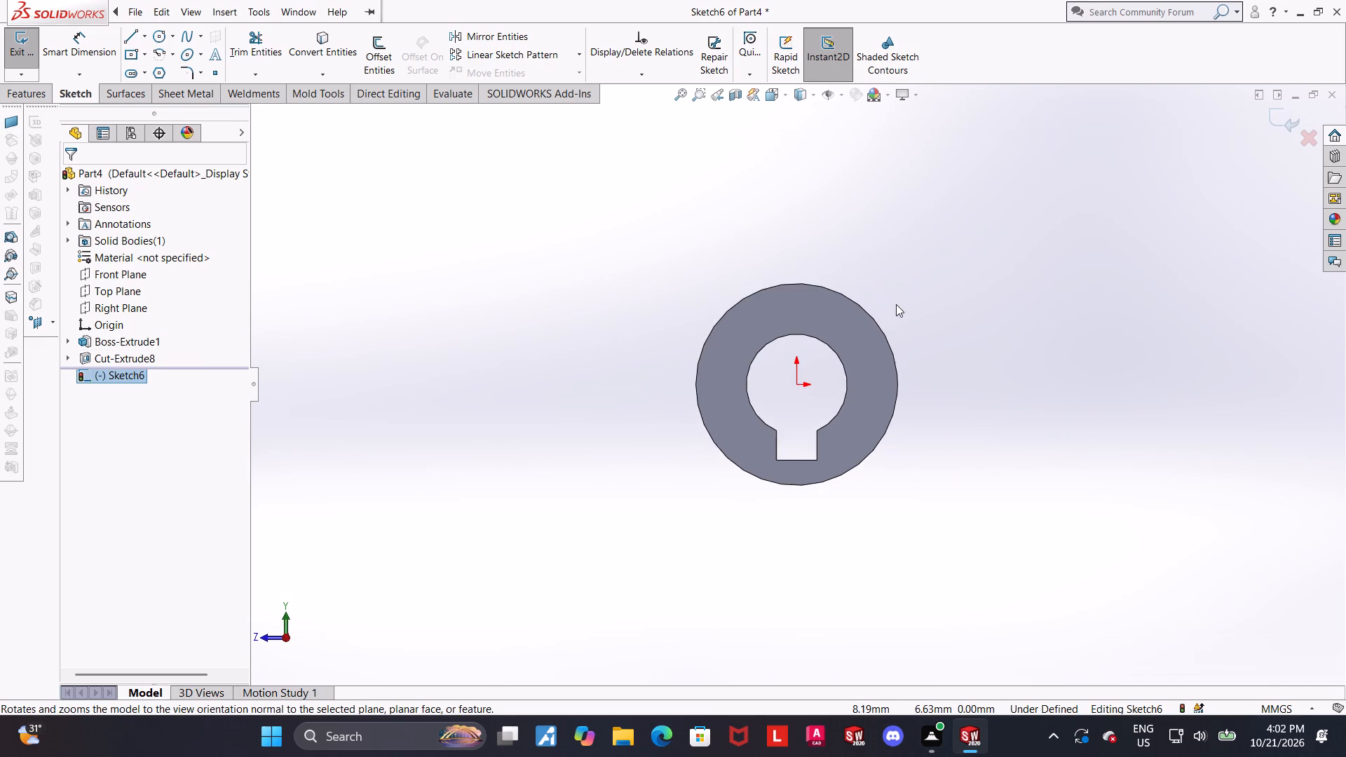
scroll(870, 149, down, 3)
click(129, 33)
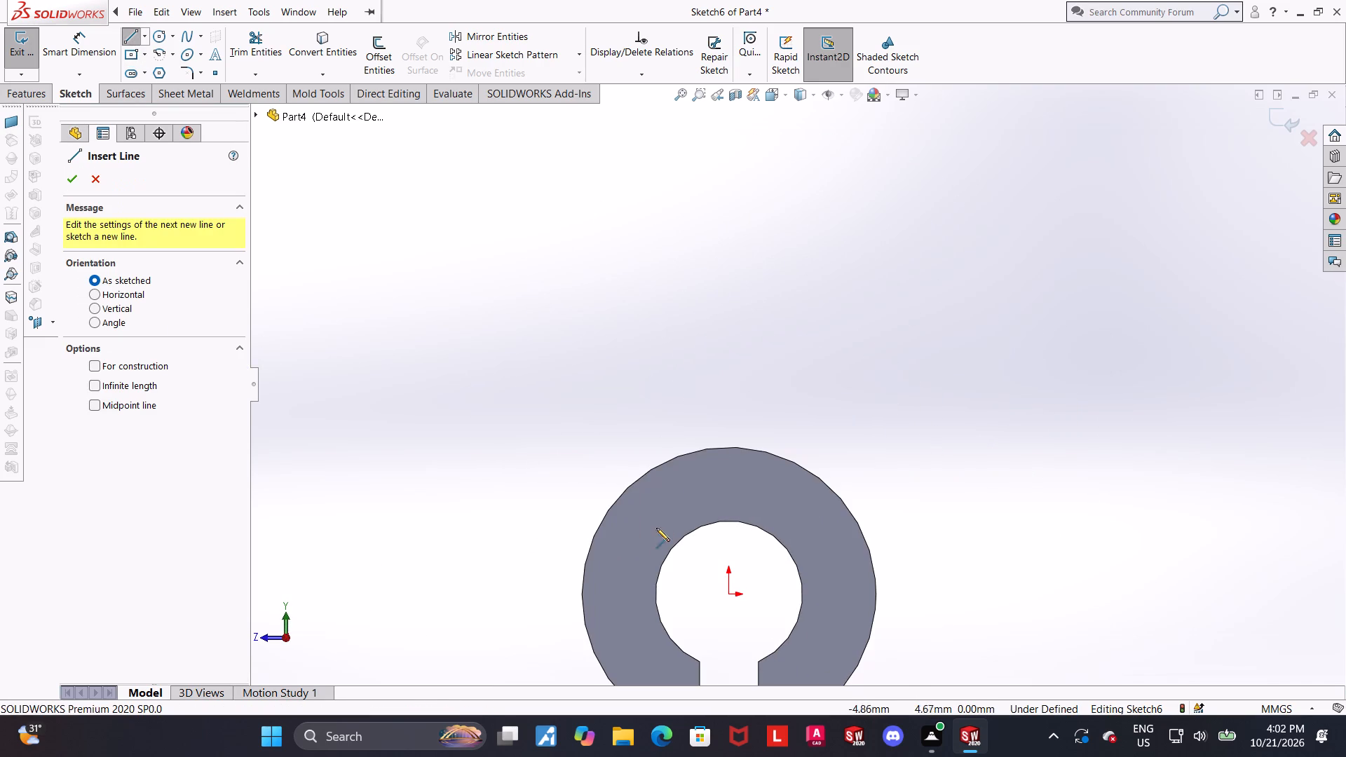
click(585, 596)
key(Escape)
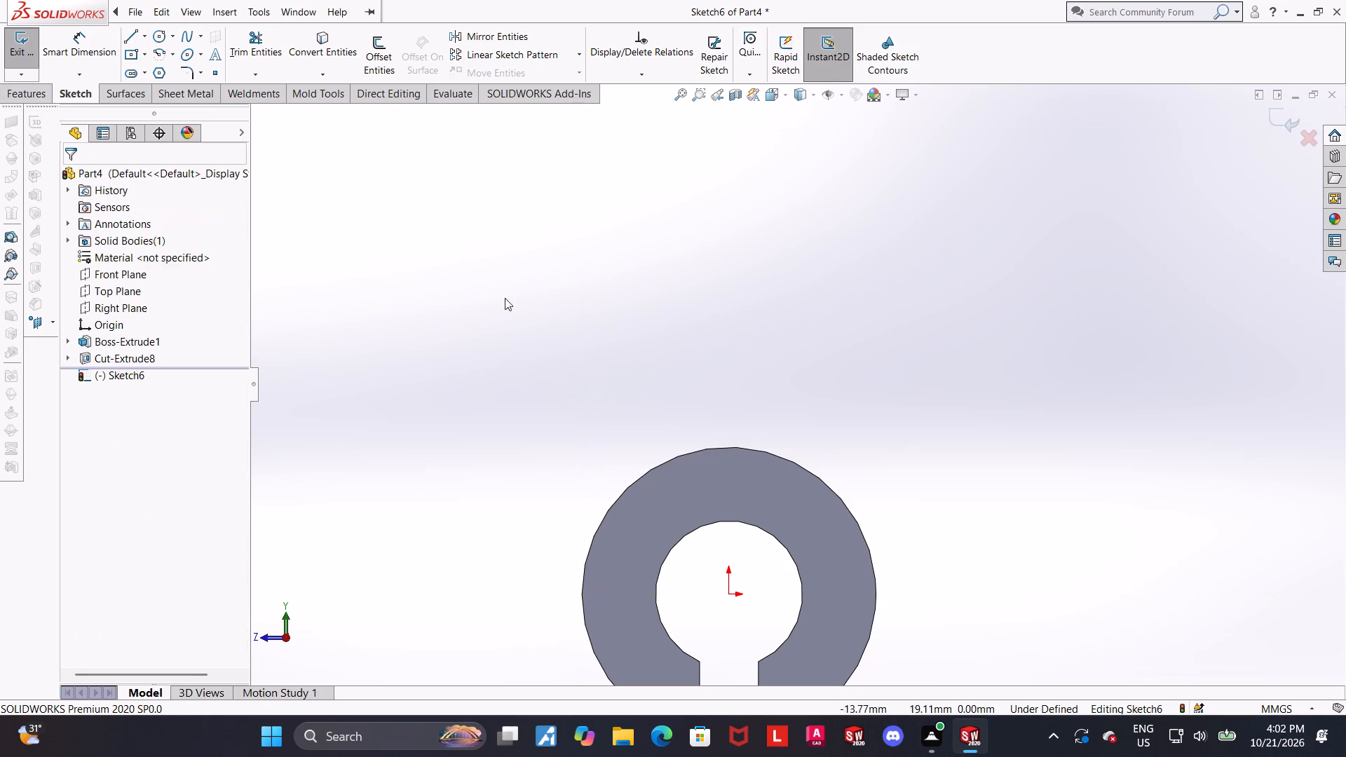
Sketch a three-line open box above the cylinder, about 21 mm high and 20 mm wide, ending at the outer circle's two side points.
click(125, 37)
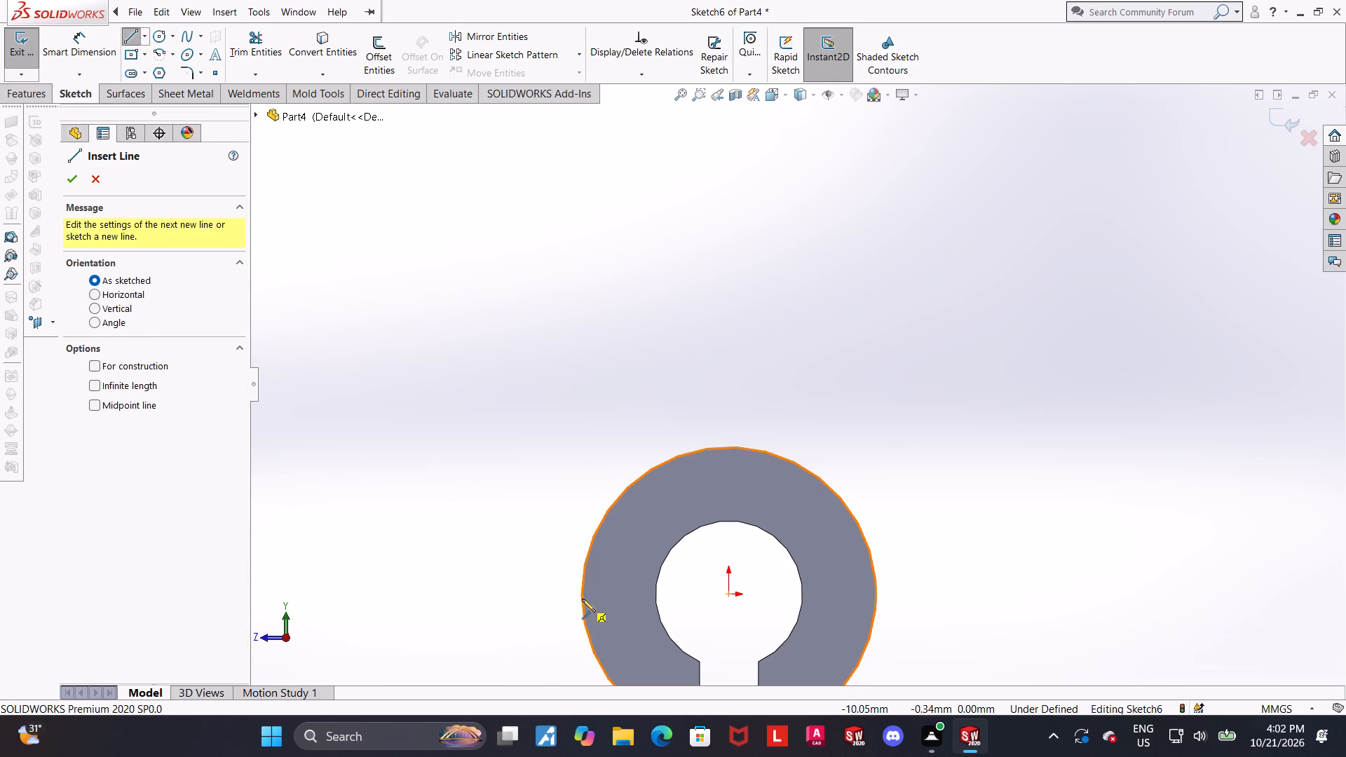
click(581, 593)
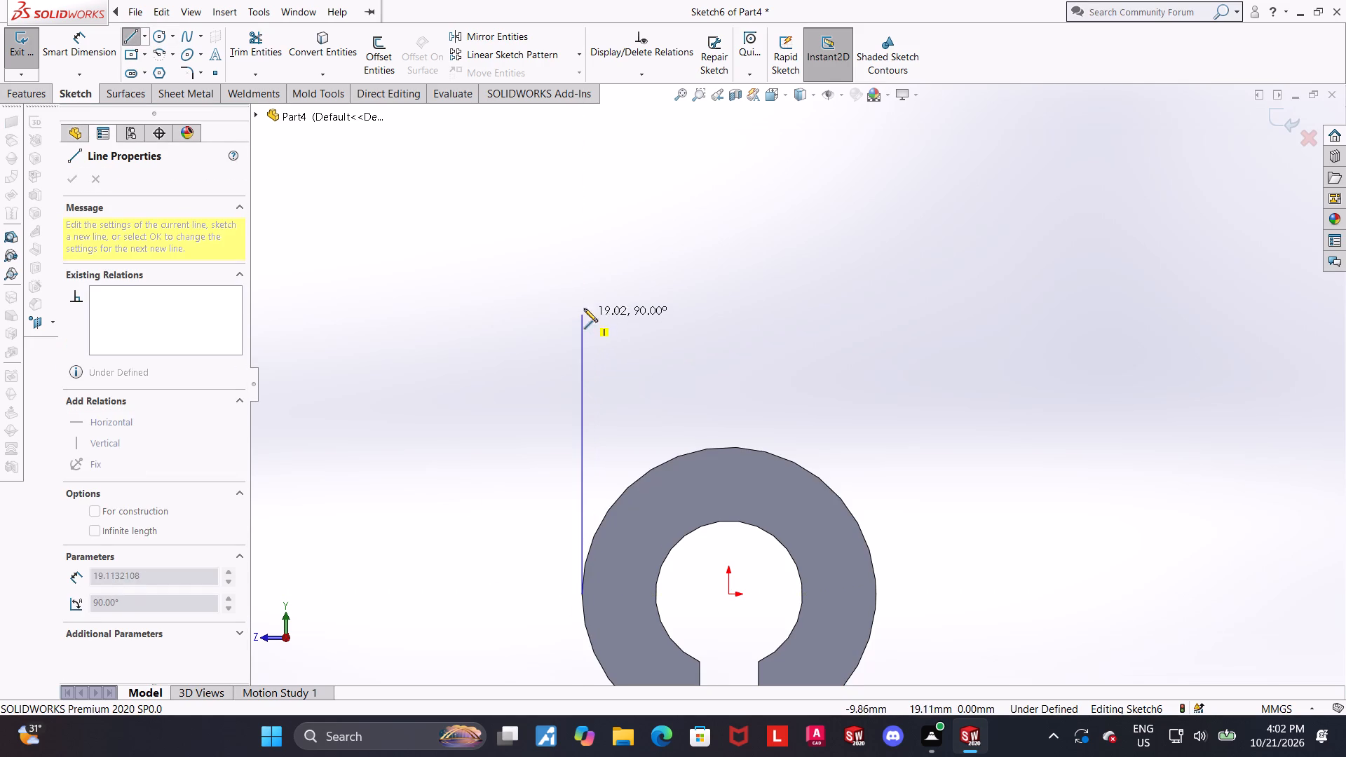
click(582, 285)
drag(871, 287, 870, 300)
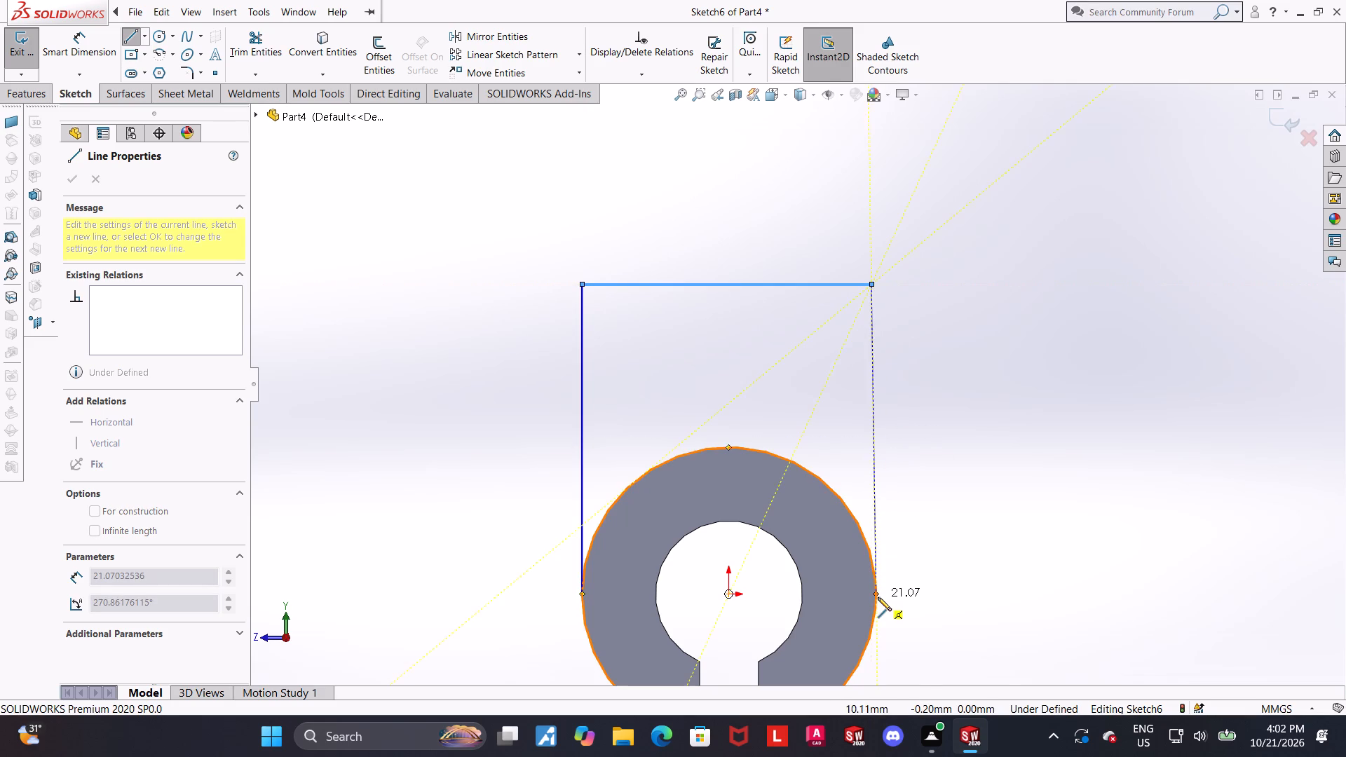
click(878, 597)
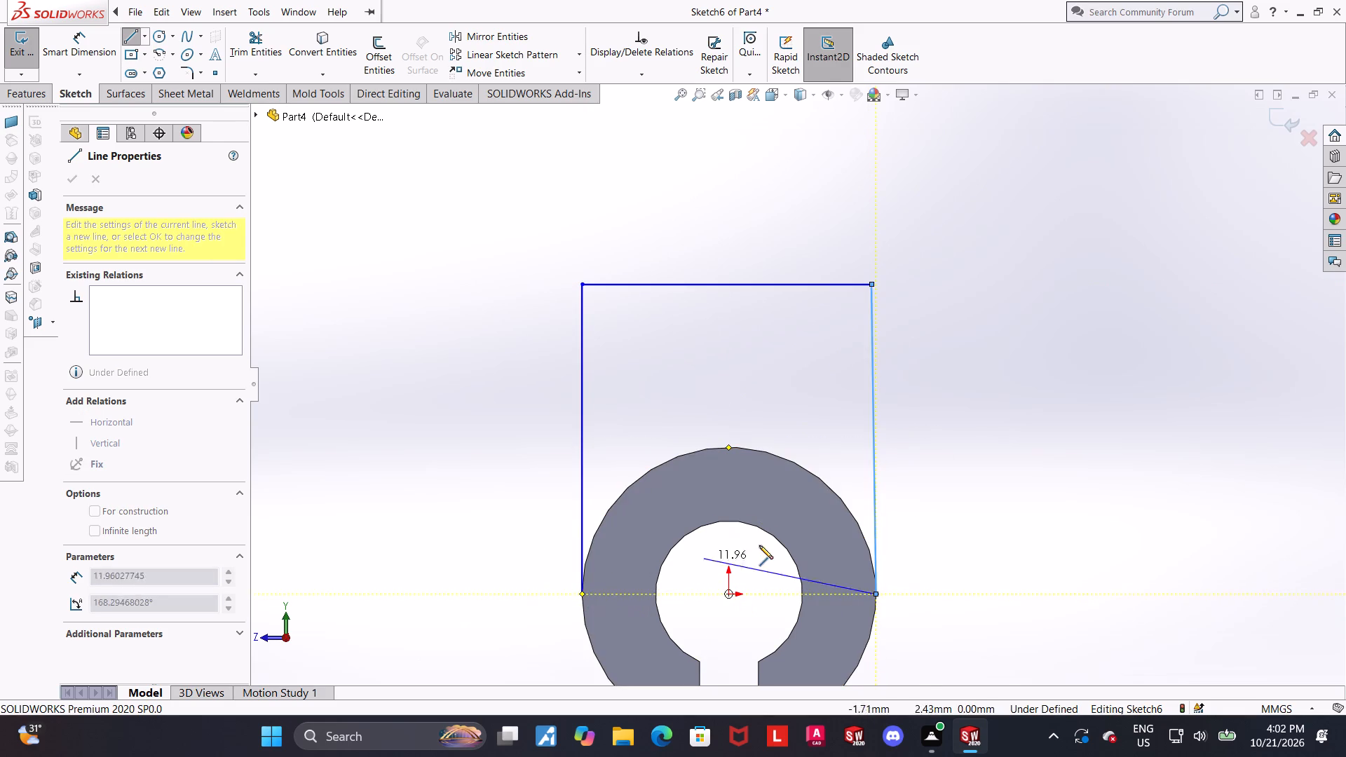
key(Escape)
key(Escape)
Convert the cylinder's outer circular edge into a sketch entity.
click(320, 38)
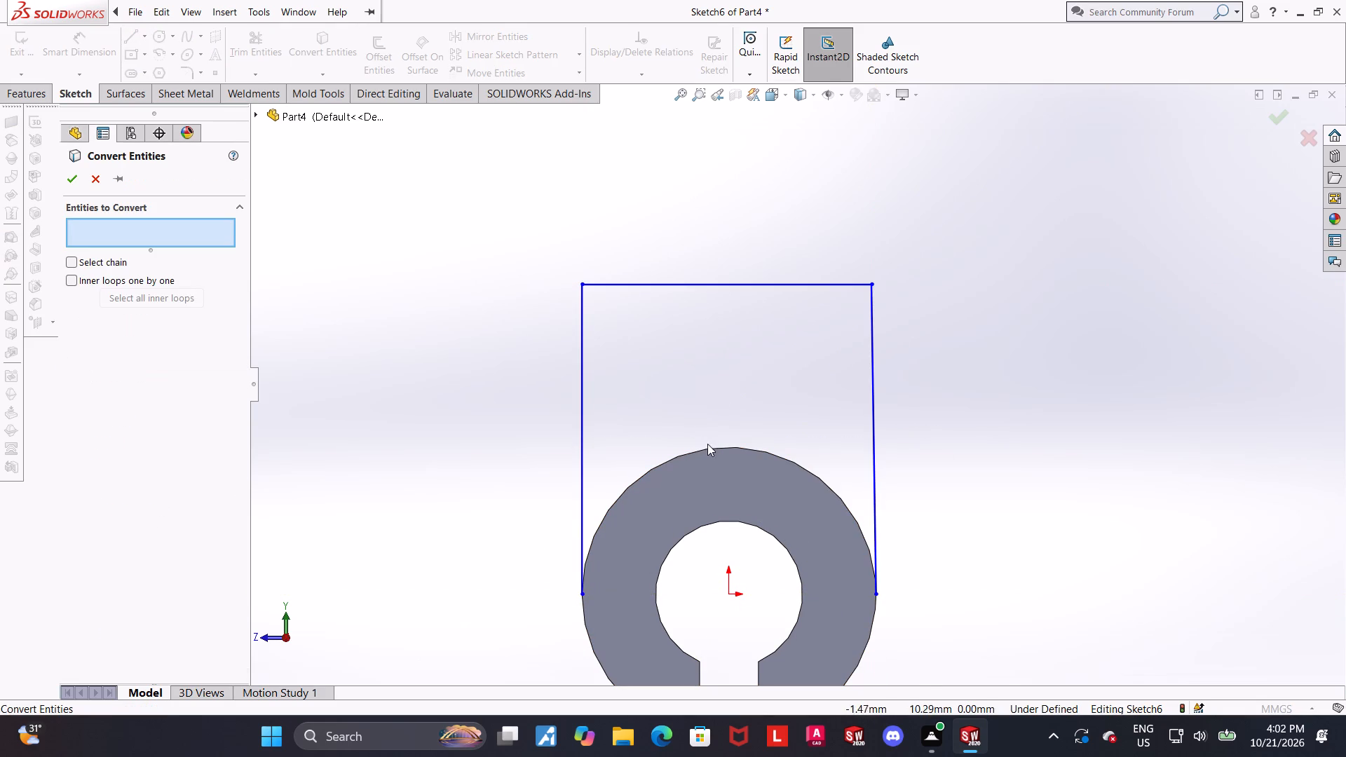
click(711, 449)
click(64, 180)
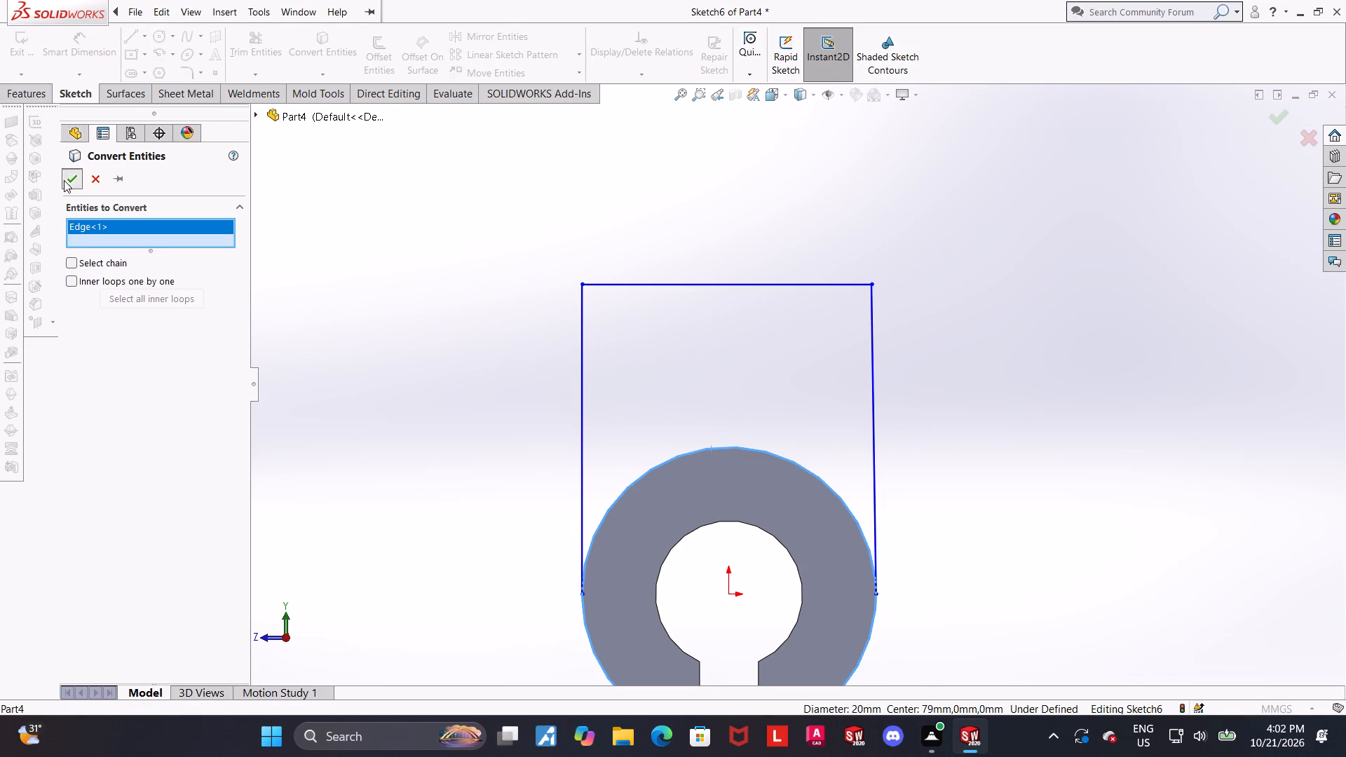
scroll(609, 307, up, 4)
scroll(916, 545, down, 3)
key(Escape)
key(Escape)
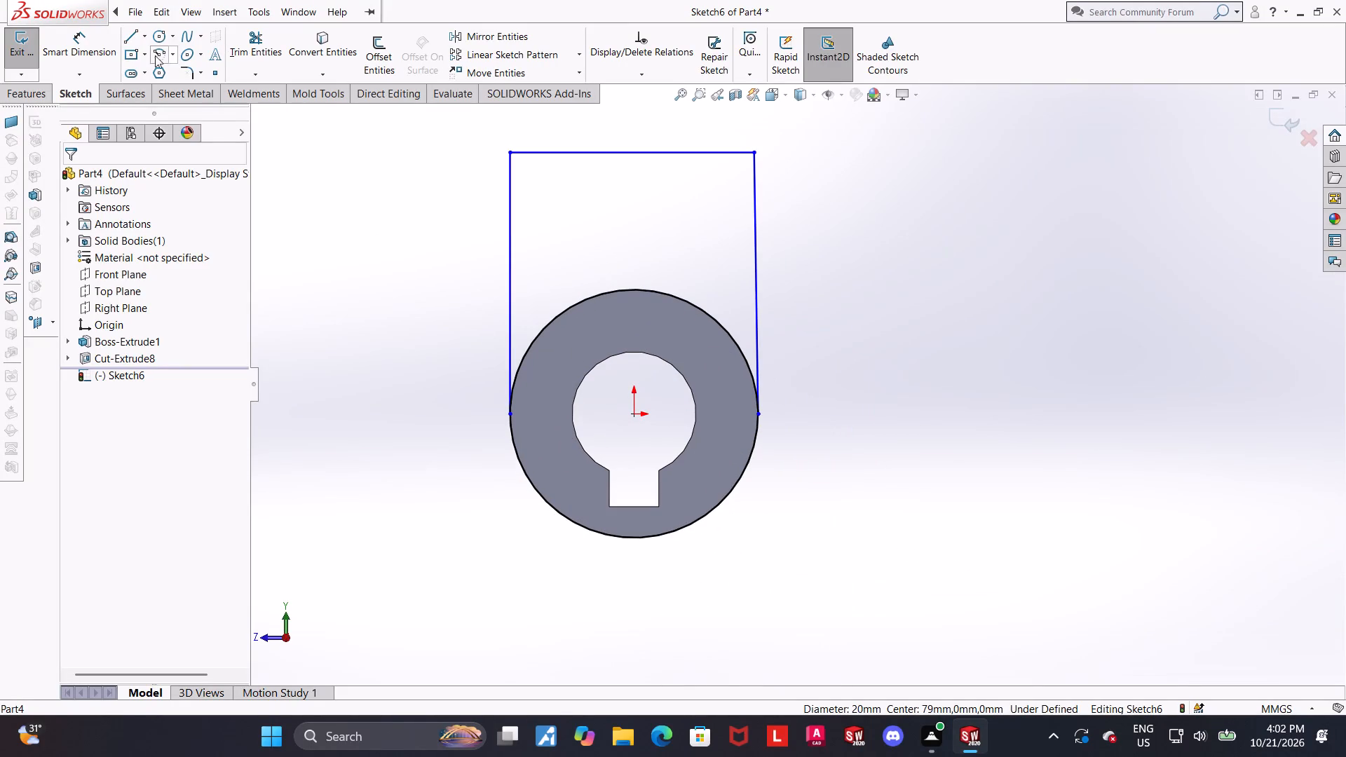
Draw a horizontal 20 mm line across the circle joining the box's lower endpoints and make it construction geometry.
click(132, 35)
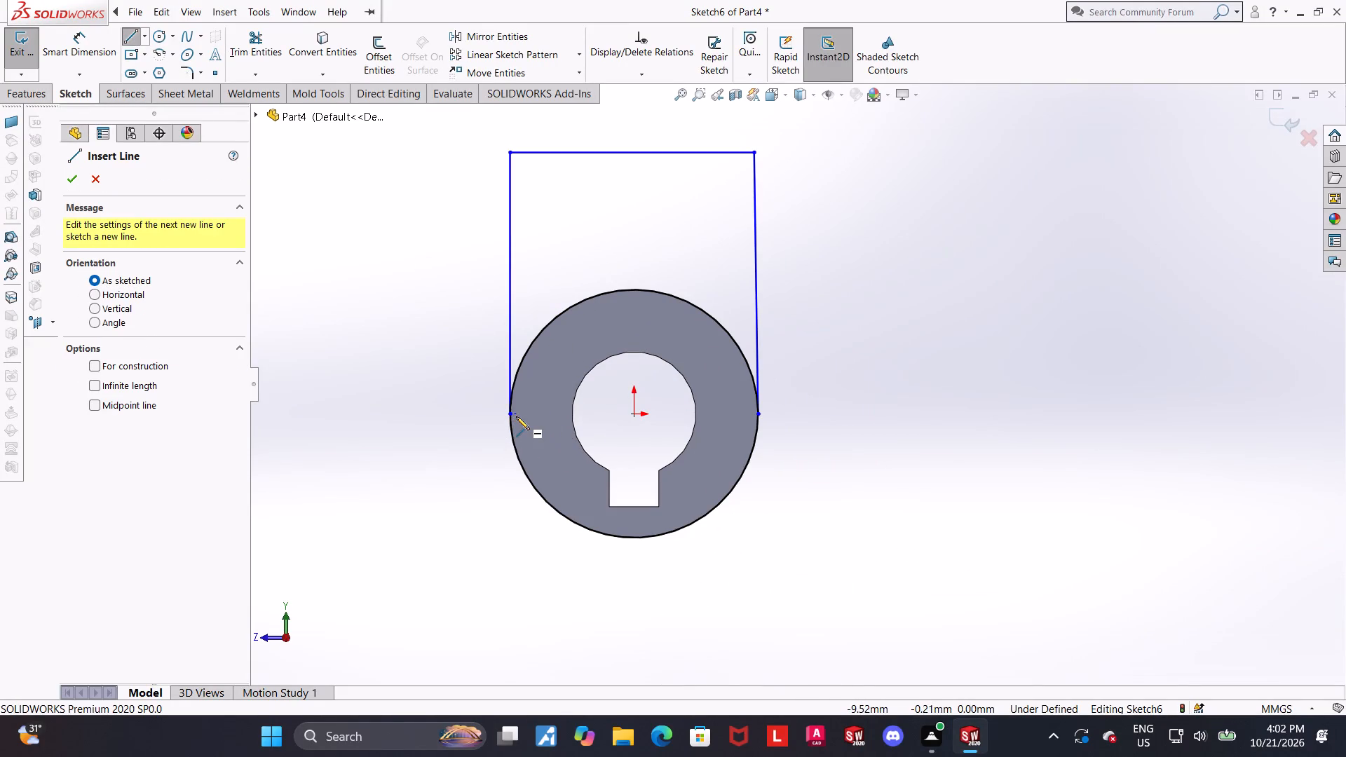
click(514, 414)
click(759, 416)
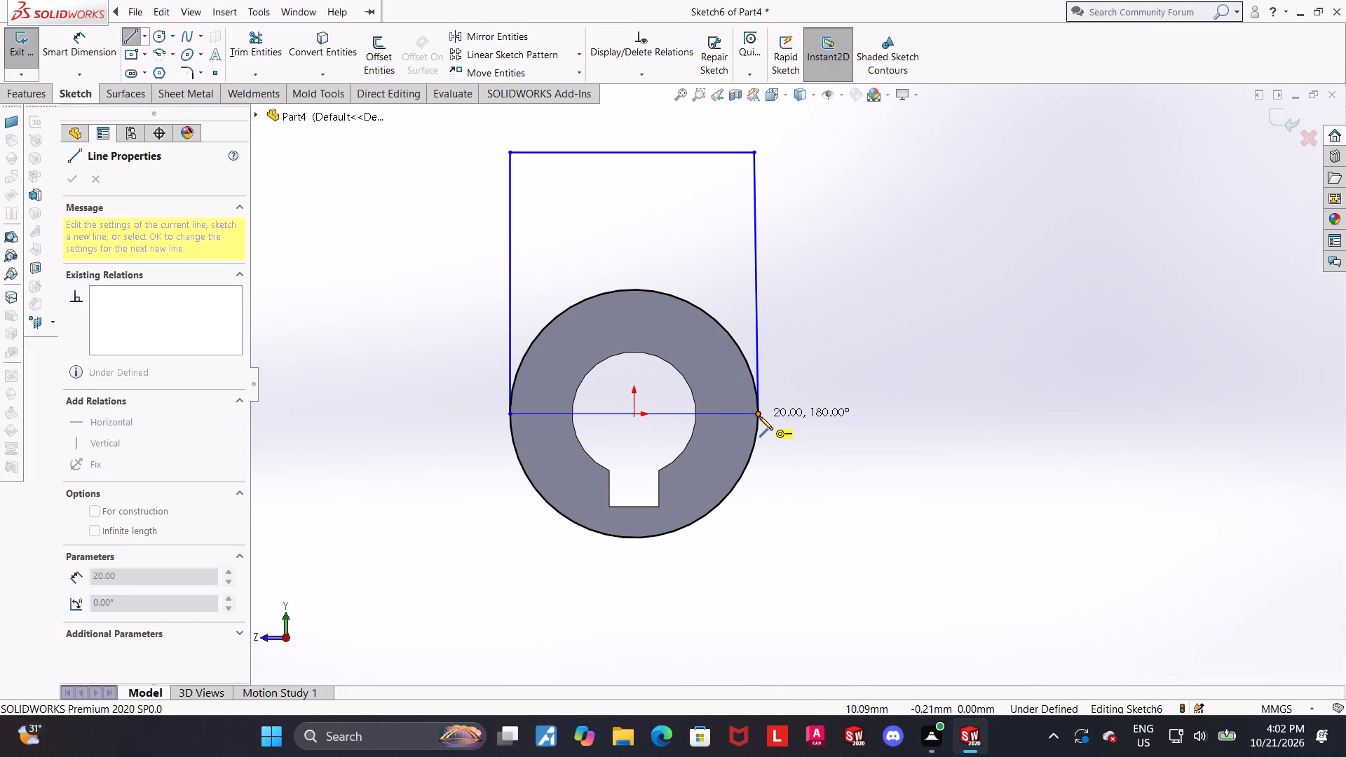
key(Escape)
key(Escape)
click(694, 414)
click(760, 376)
key(Escape)
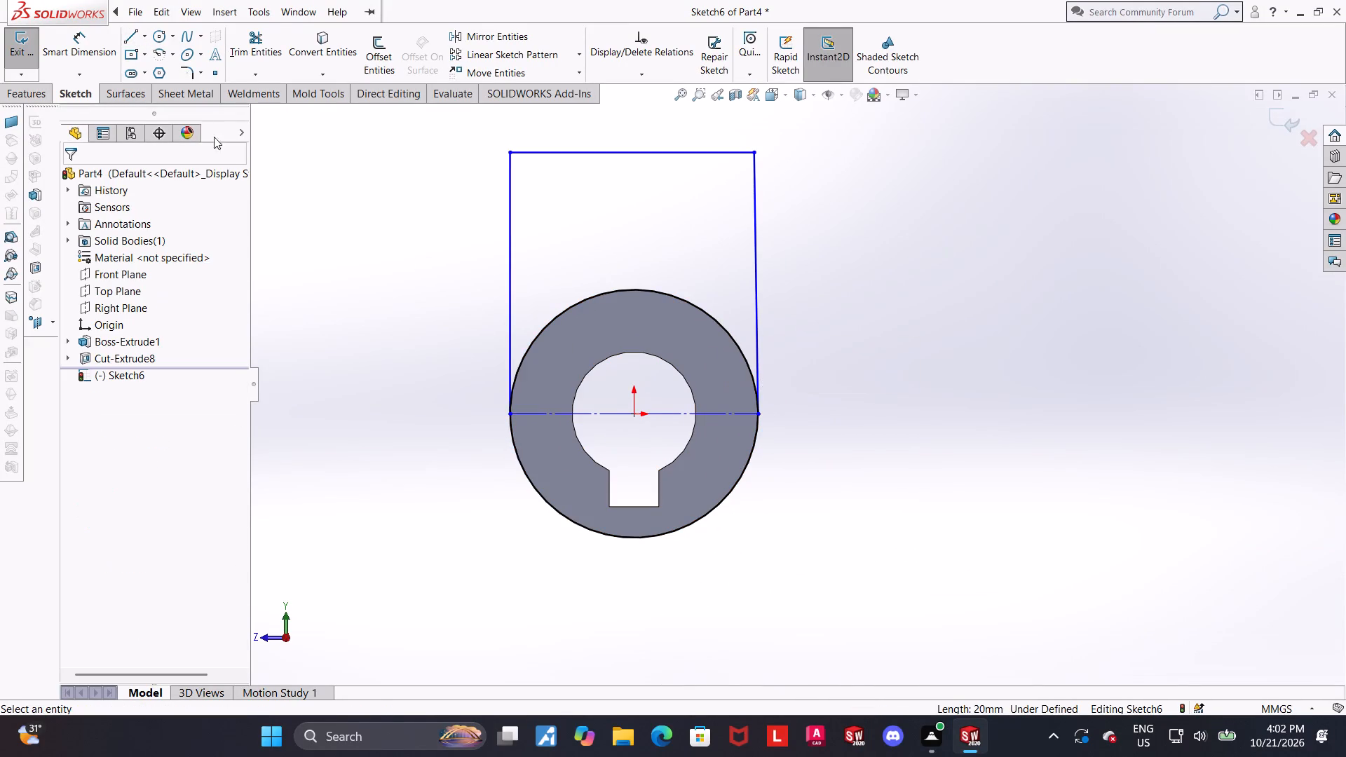
Trim away the lower half of the converted circle, below the construction line.
click(250, 43)
drag(625, 487, 557, 575)
key(Escape)
scroll(735, 565, up, 3)
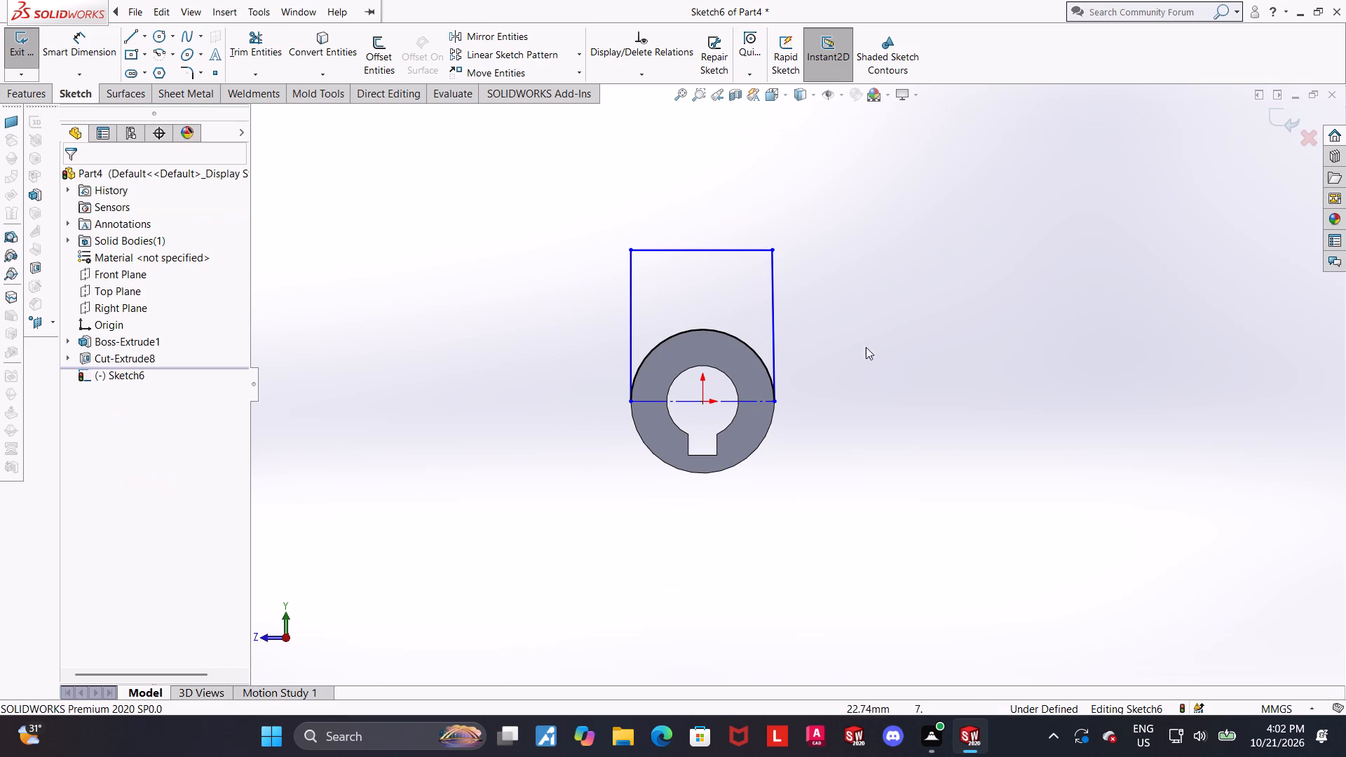
scroll(883, 327, down, 2)
scroll(584, 392, down, 2)
scroll(849, 498, up, 2)
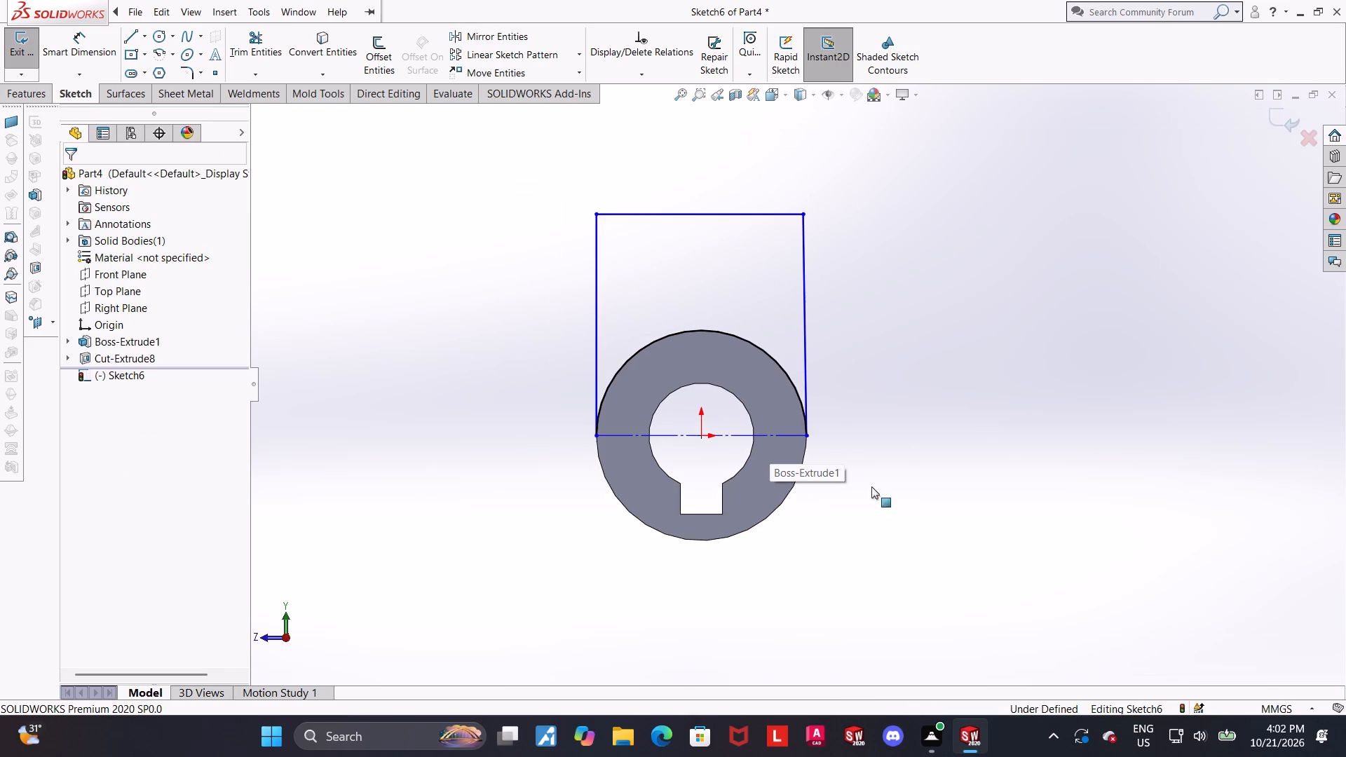
scroll(829, 308, down, 1)
scroll(900, 321, up, 1)
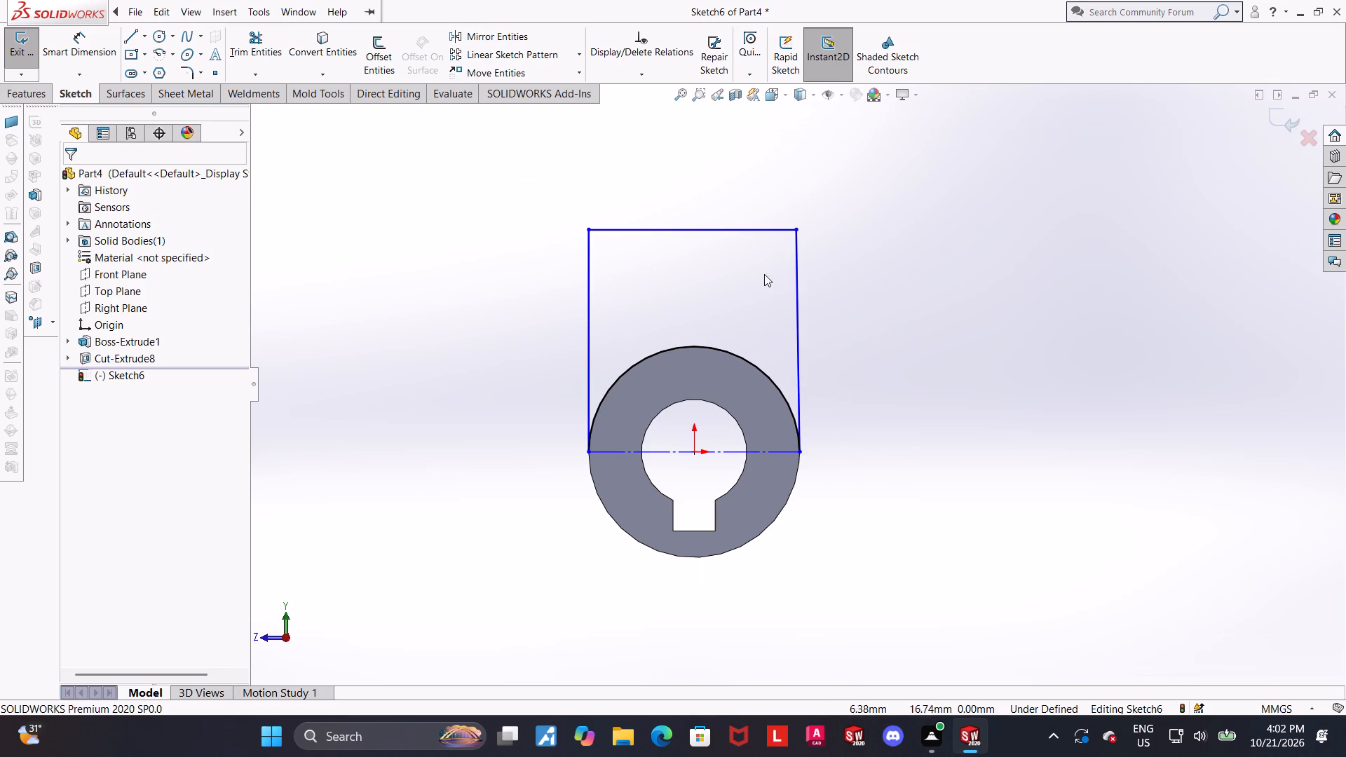
Dimension the distance from the horizontal construction line to the box's top line as 11+5 mm and exit the sketch.
click(86, 34)
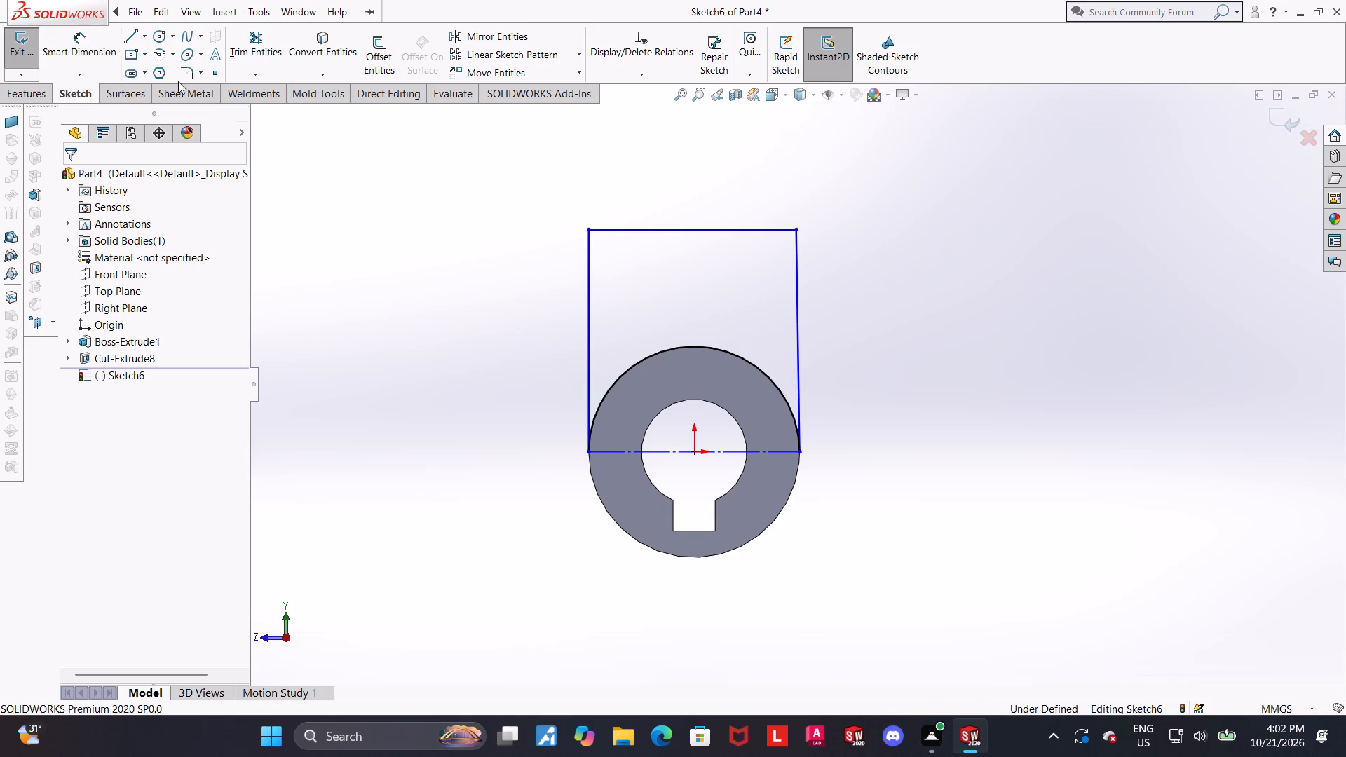
click(85, 61)
scroll(625, 268, up, 2)
scroll(895, 336, down, 1)
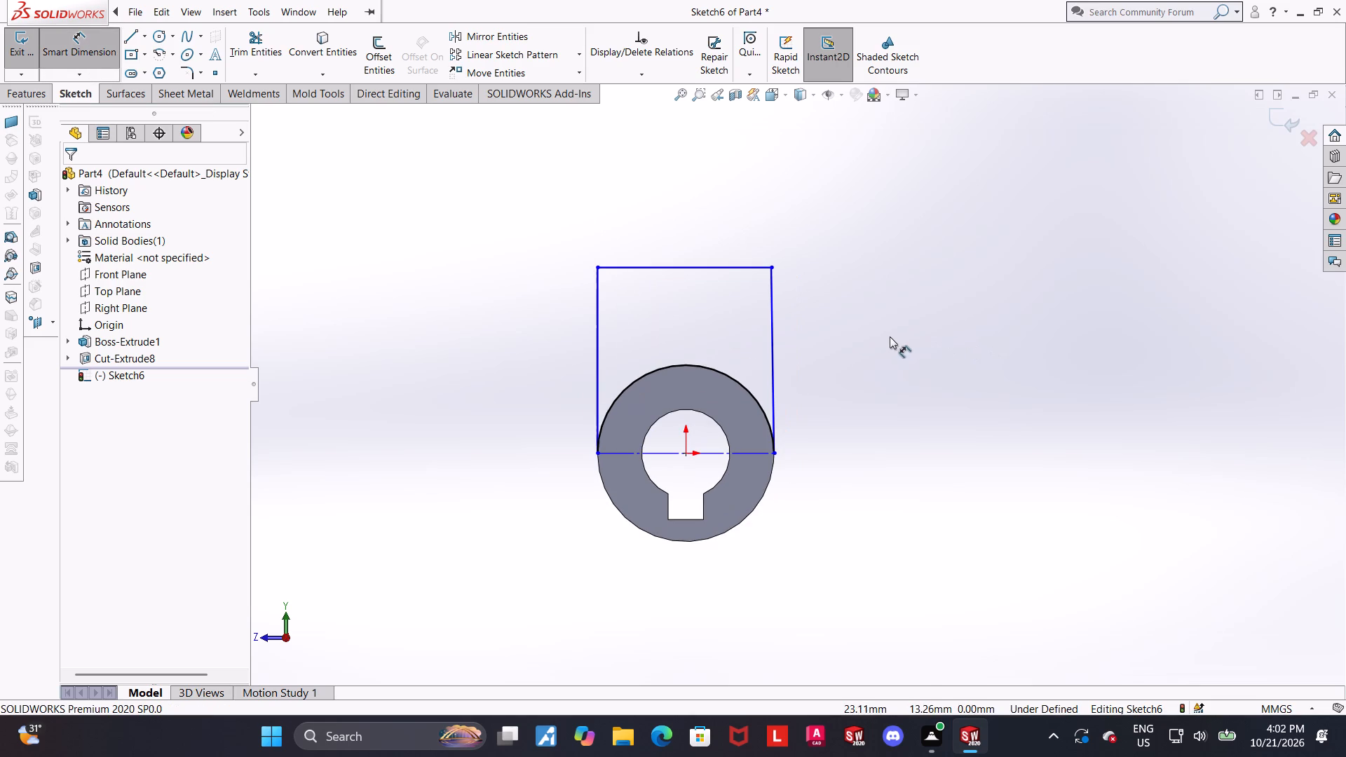
scroll(814, 343, down, 1)
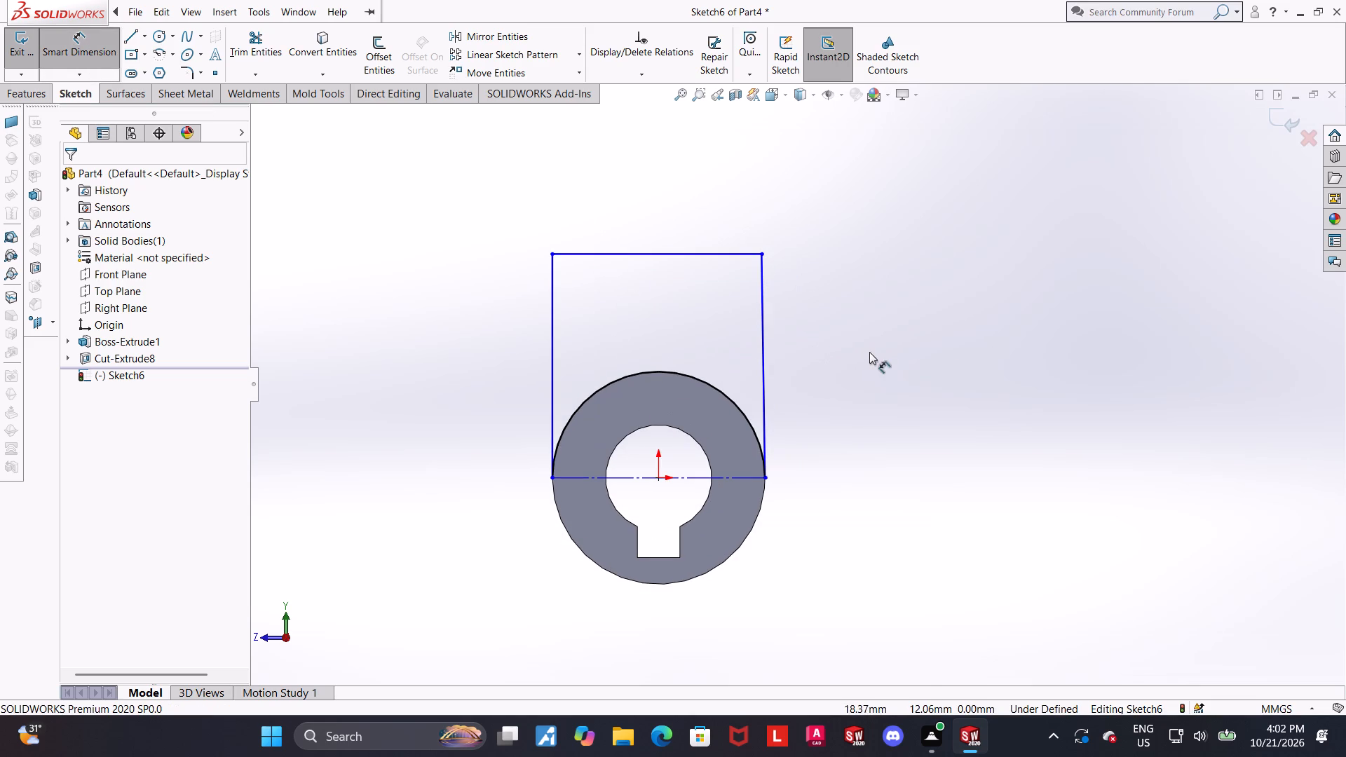
scroll(879, 347, up, 1)
click(756, 461)
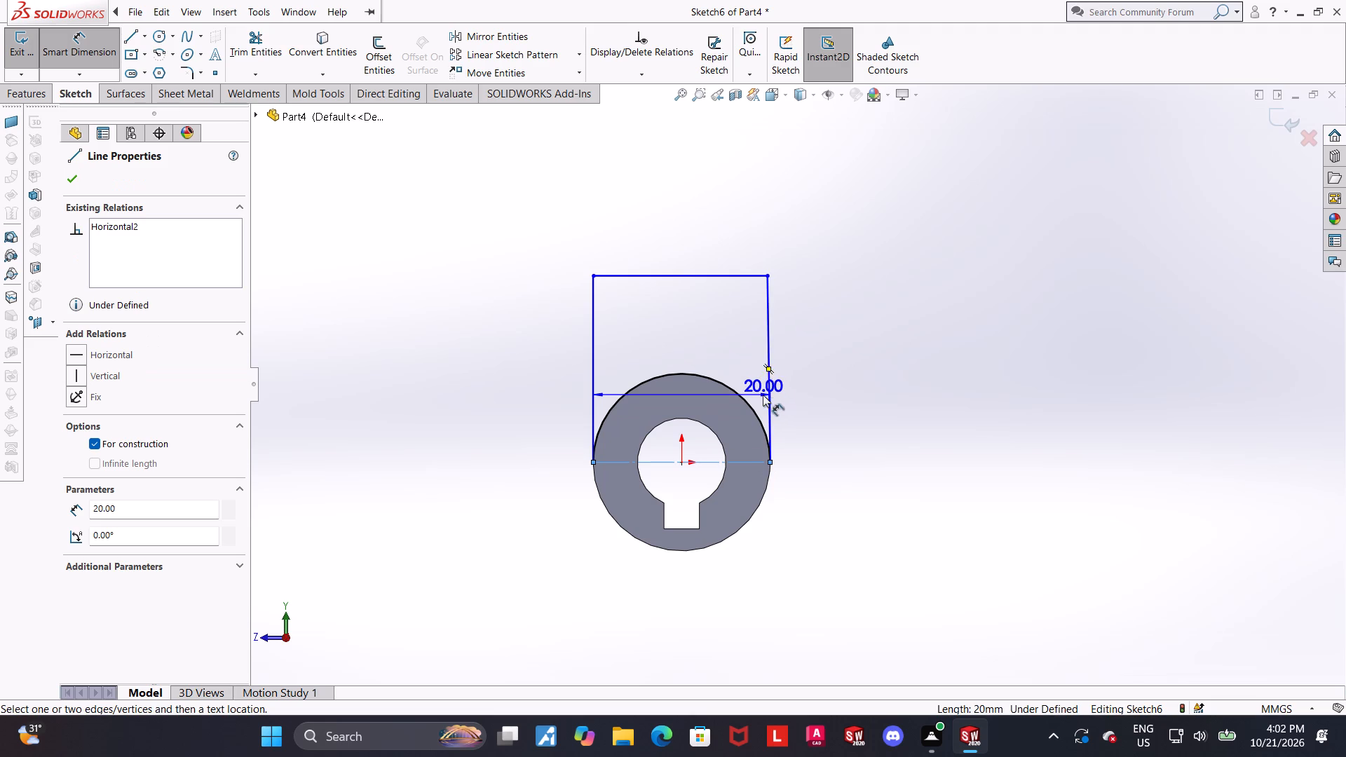
click(719, 273)
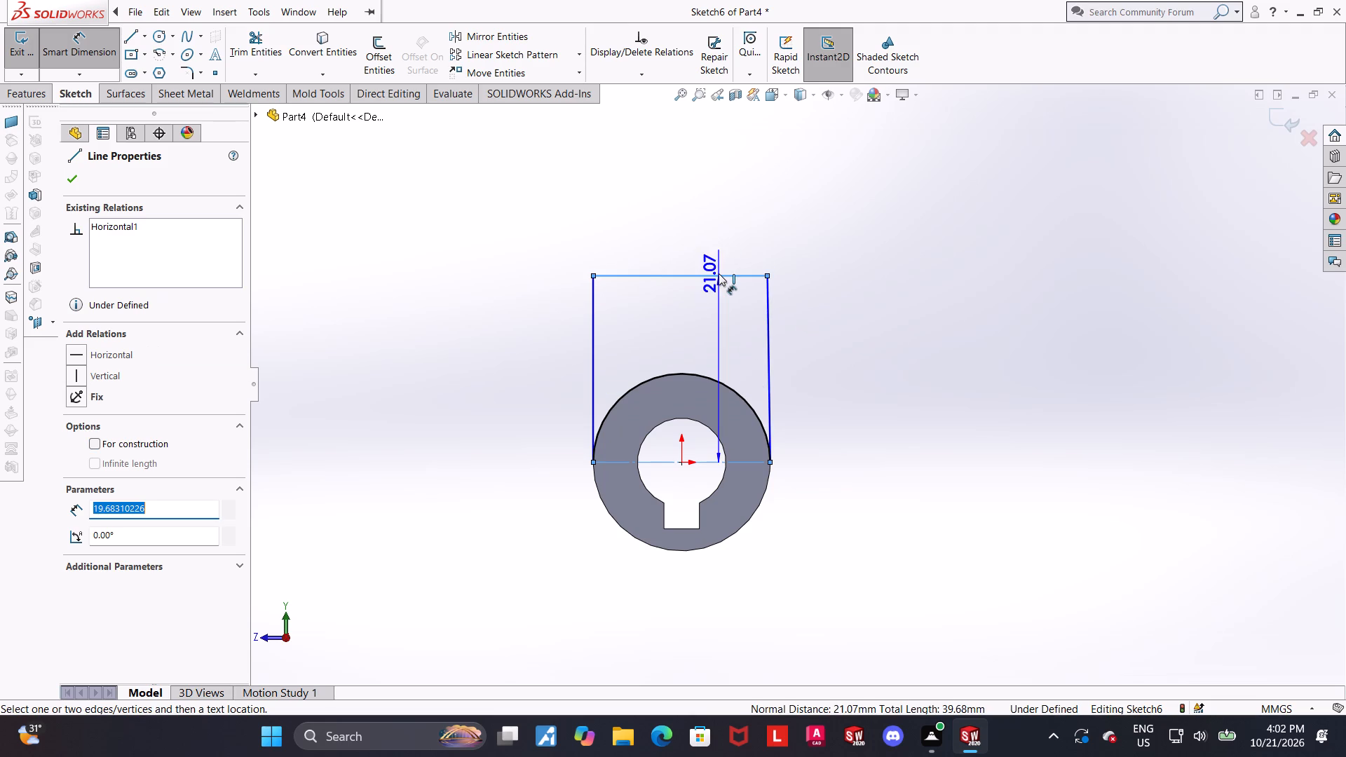
click(885, 319)
text(11)
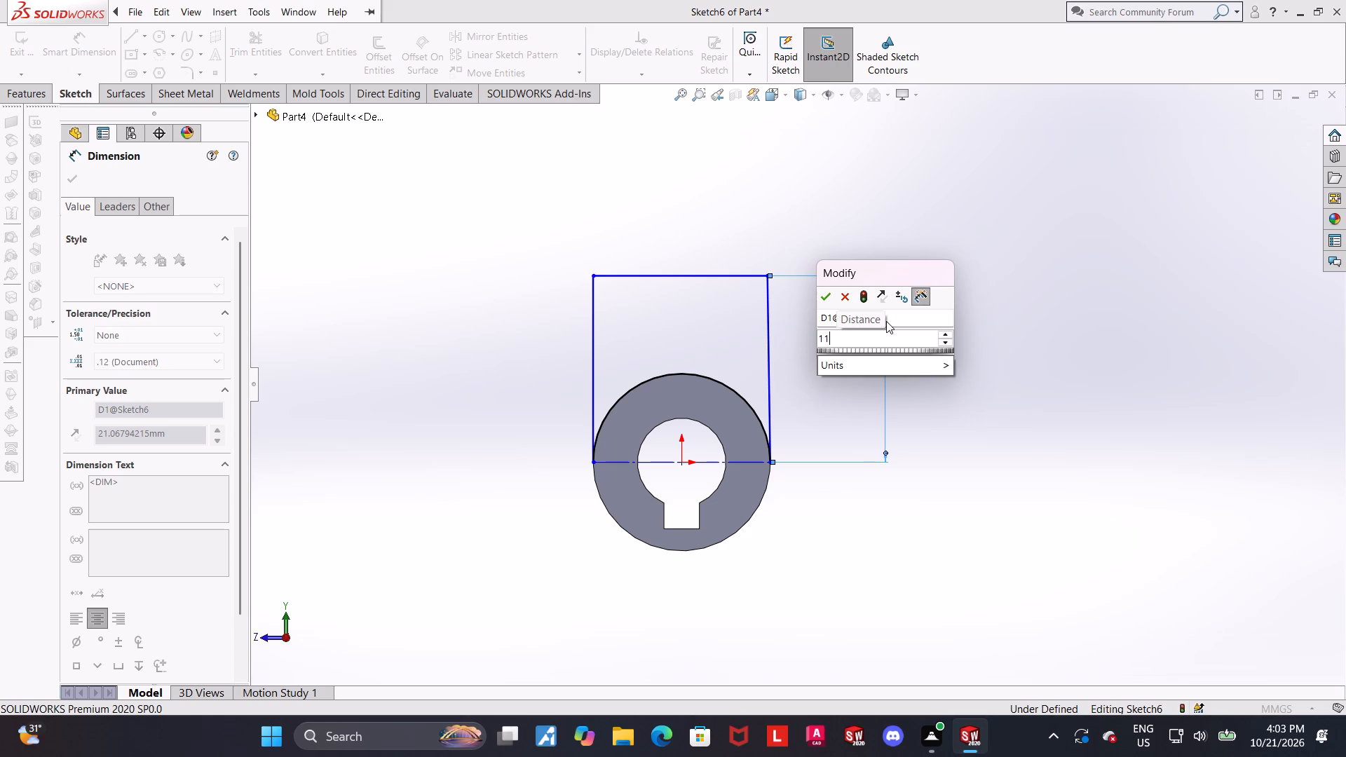
key(shift+plus)
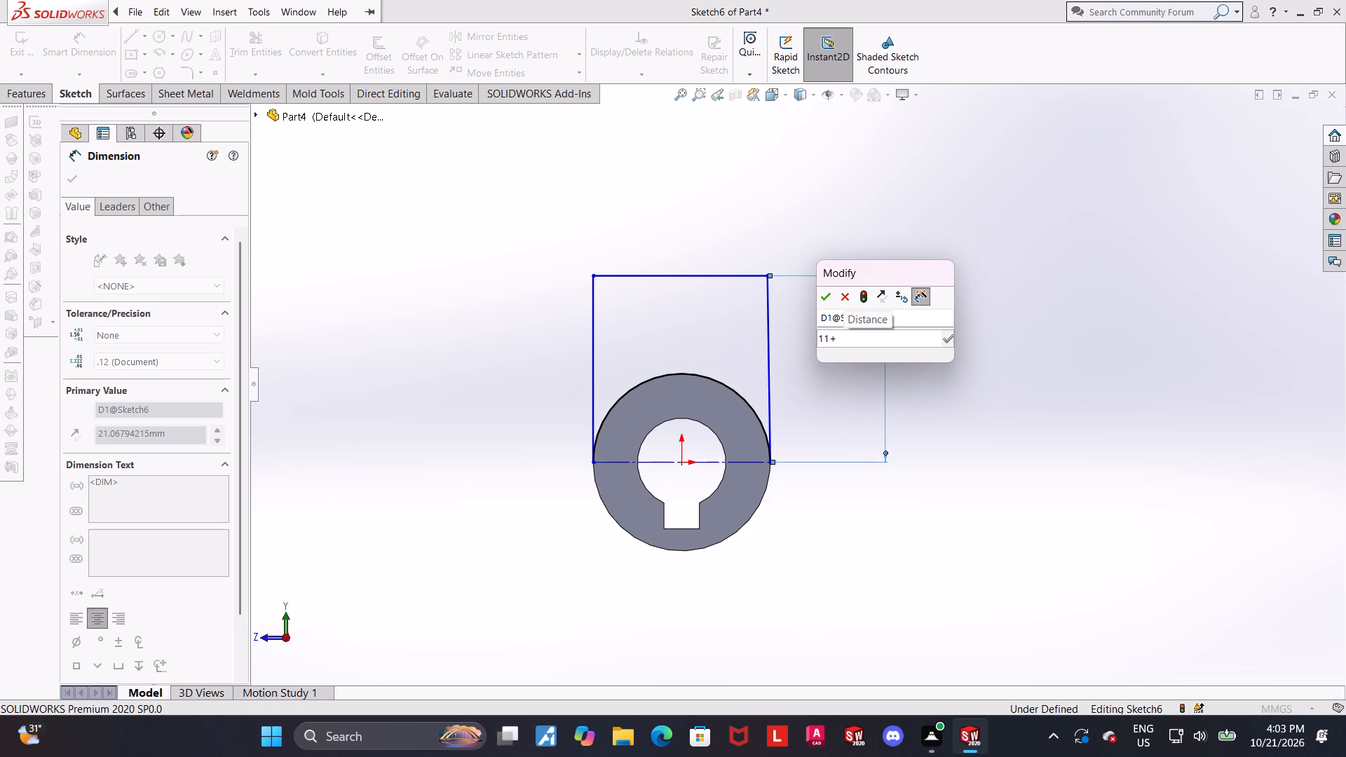
key(5)
key(Return)
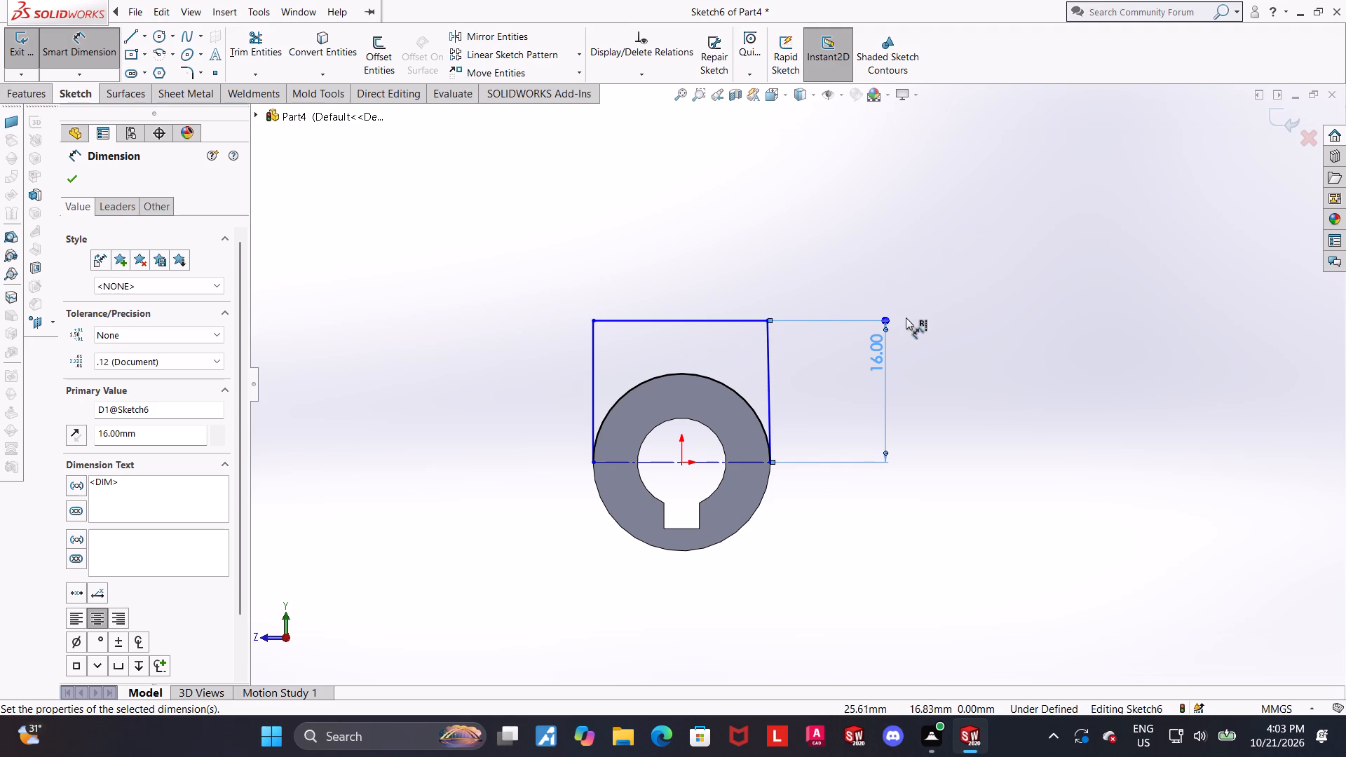
click(1271, 118)
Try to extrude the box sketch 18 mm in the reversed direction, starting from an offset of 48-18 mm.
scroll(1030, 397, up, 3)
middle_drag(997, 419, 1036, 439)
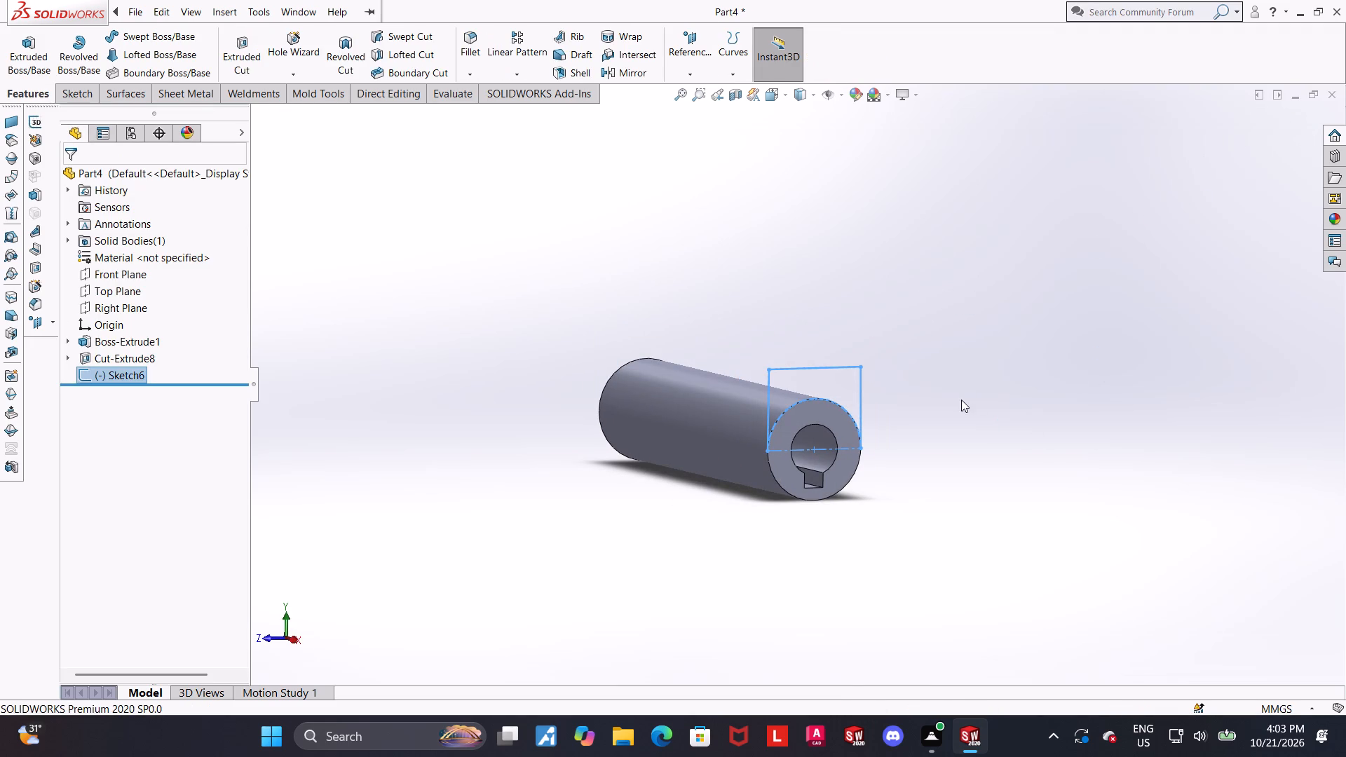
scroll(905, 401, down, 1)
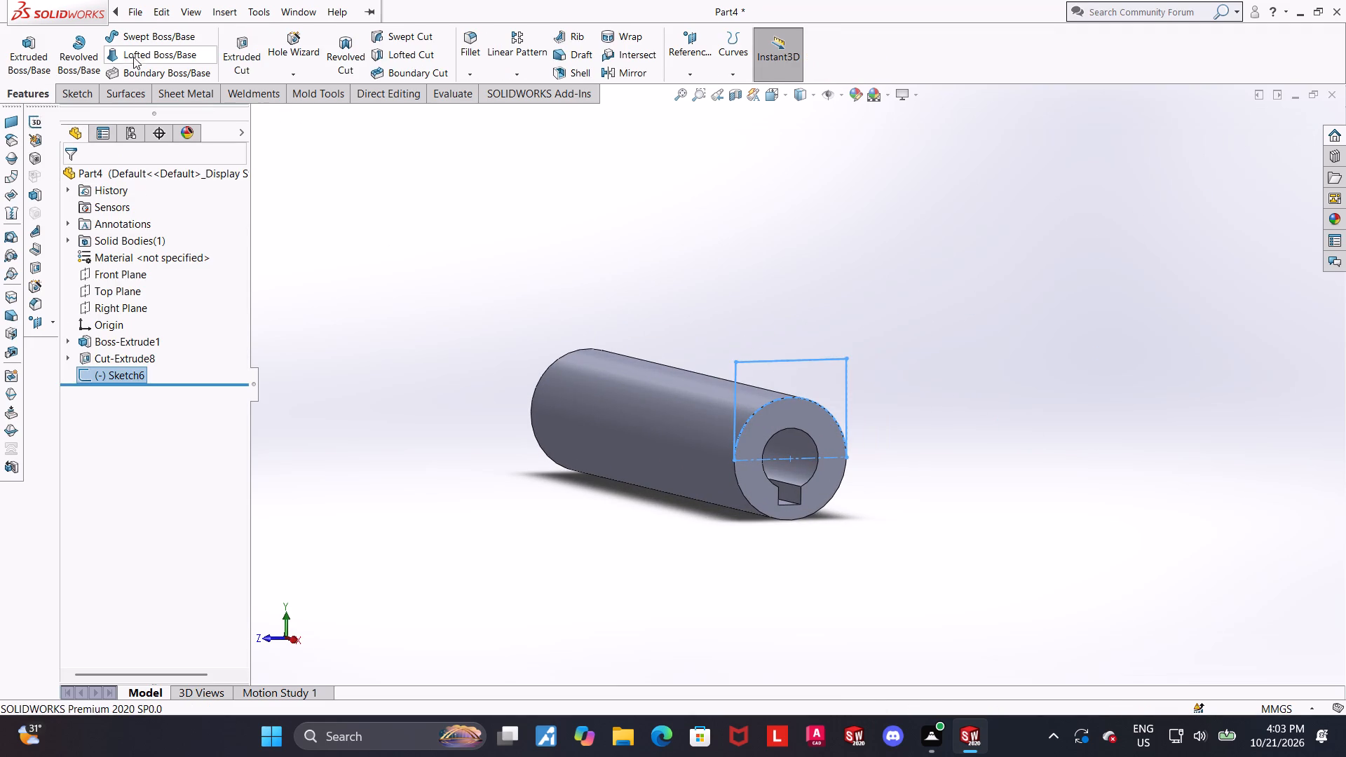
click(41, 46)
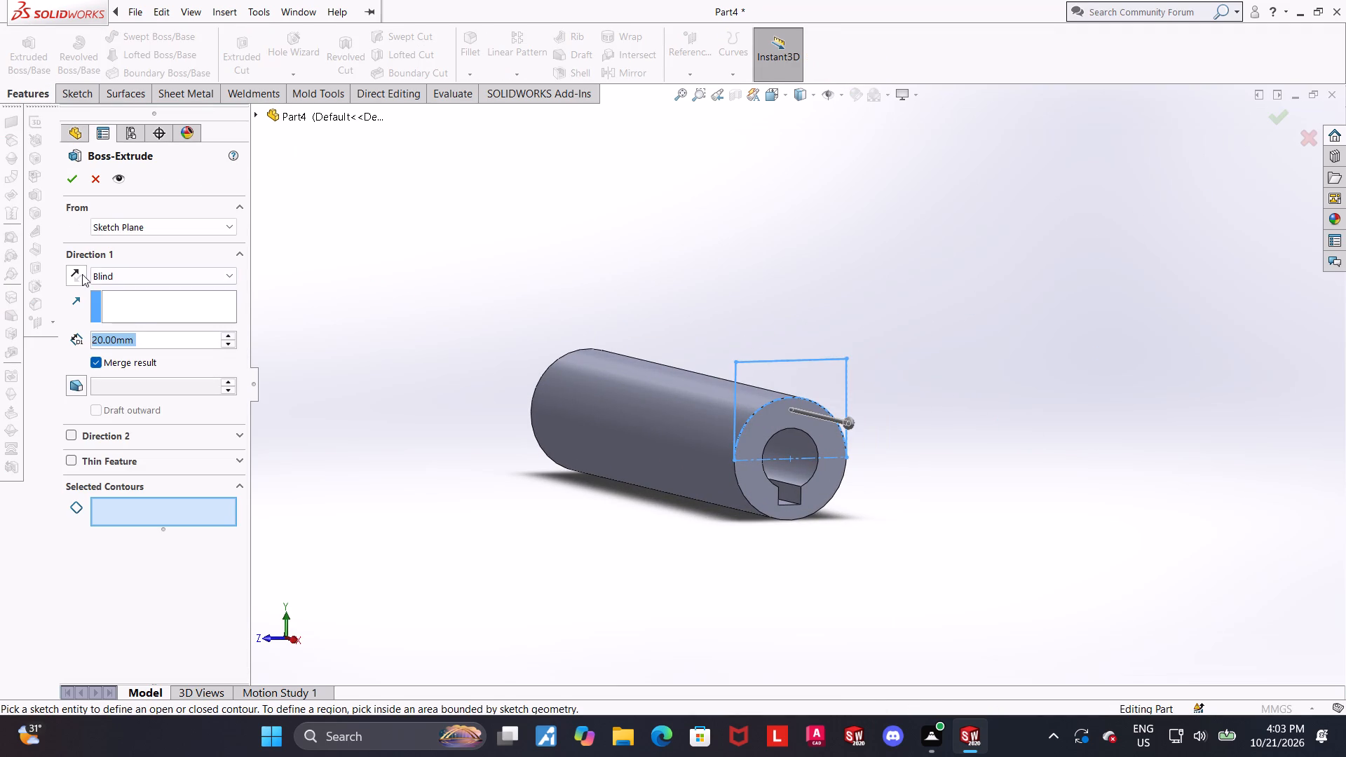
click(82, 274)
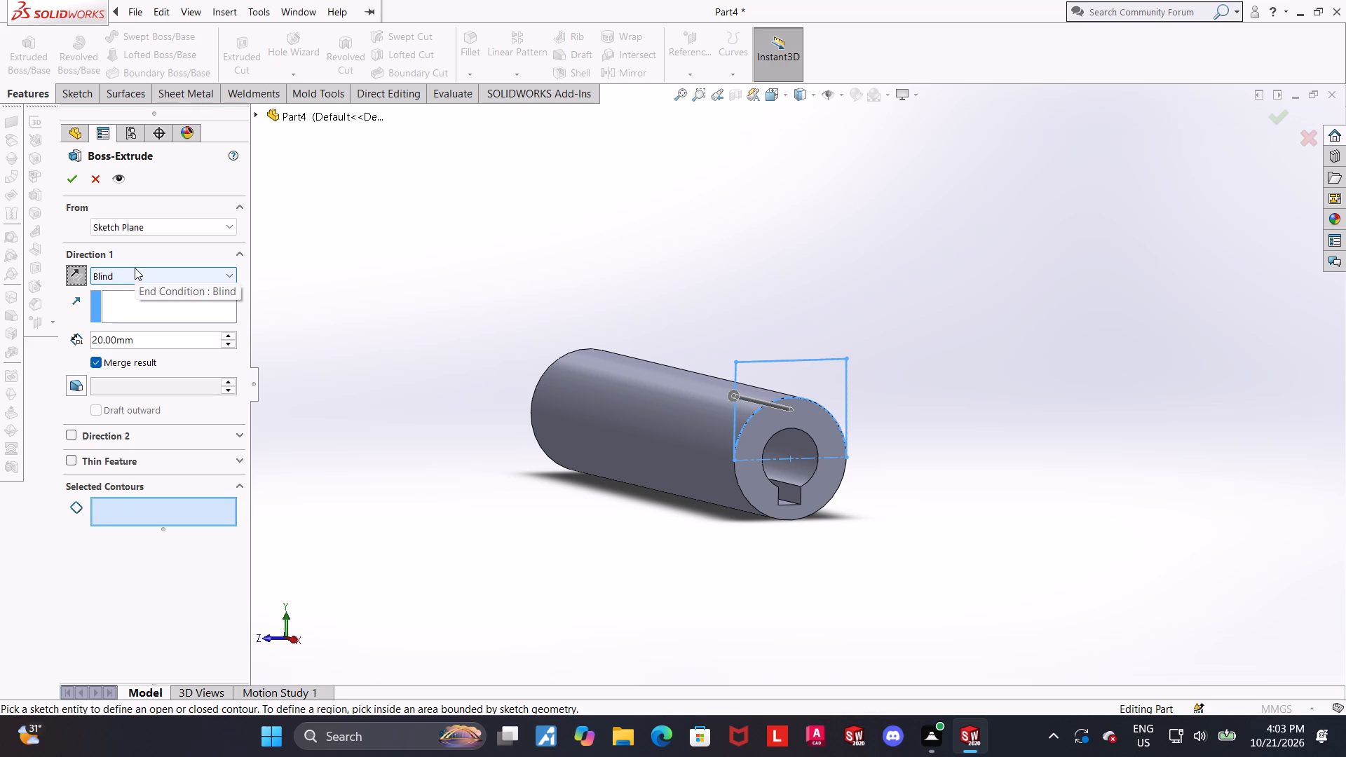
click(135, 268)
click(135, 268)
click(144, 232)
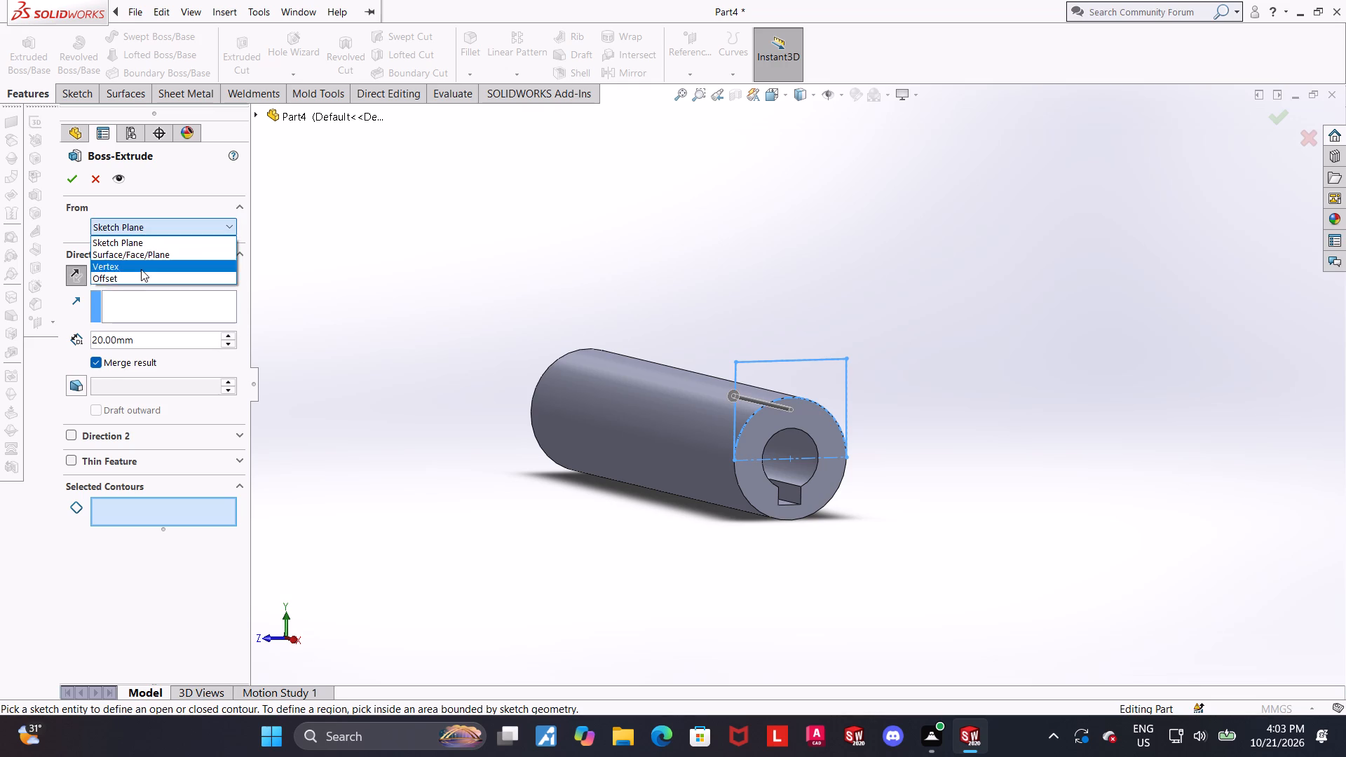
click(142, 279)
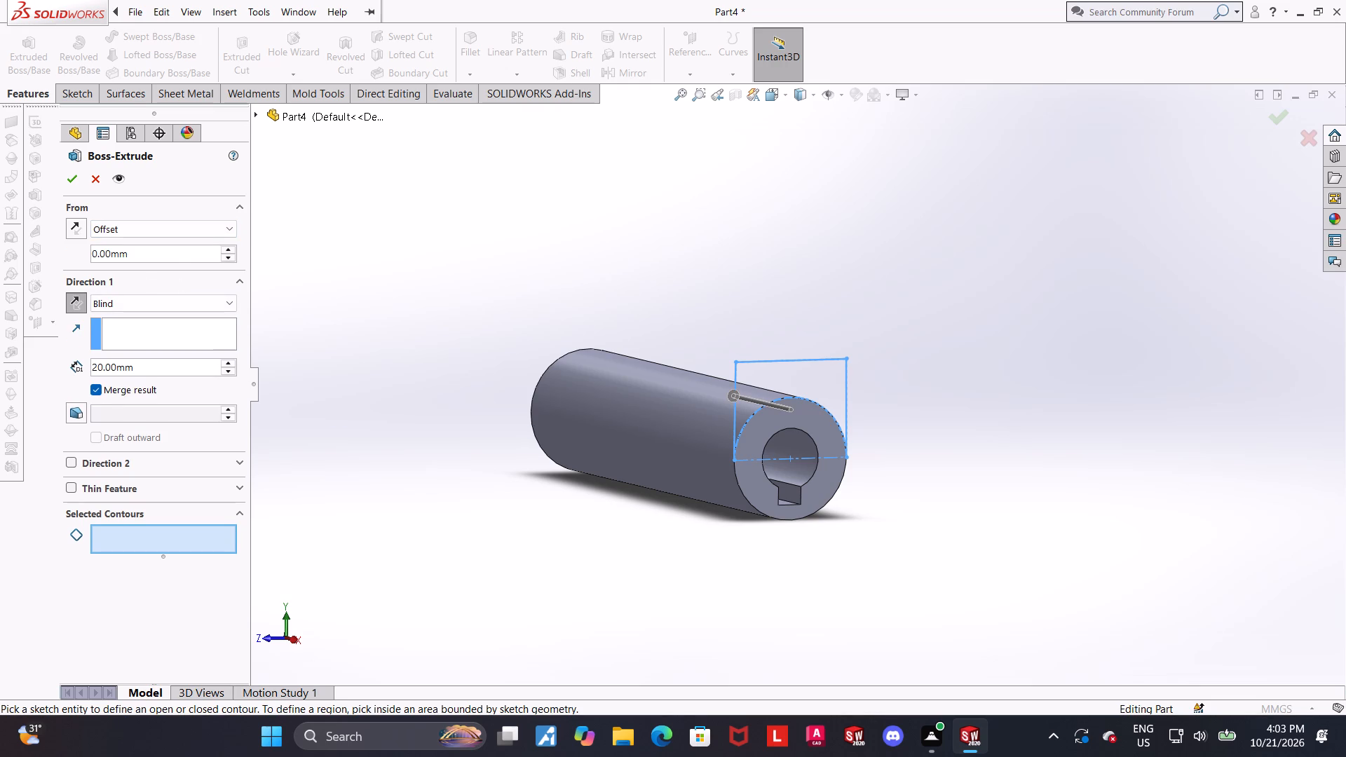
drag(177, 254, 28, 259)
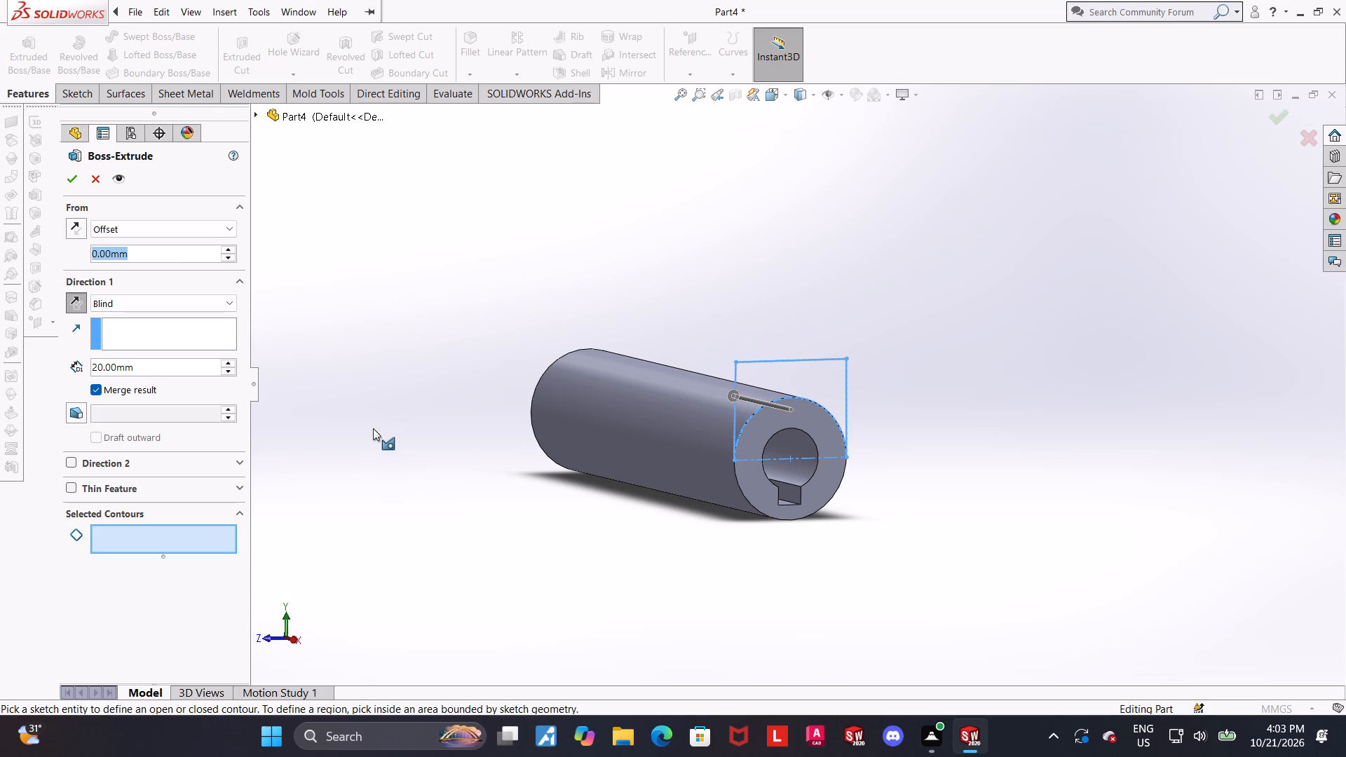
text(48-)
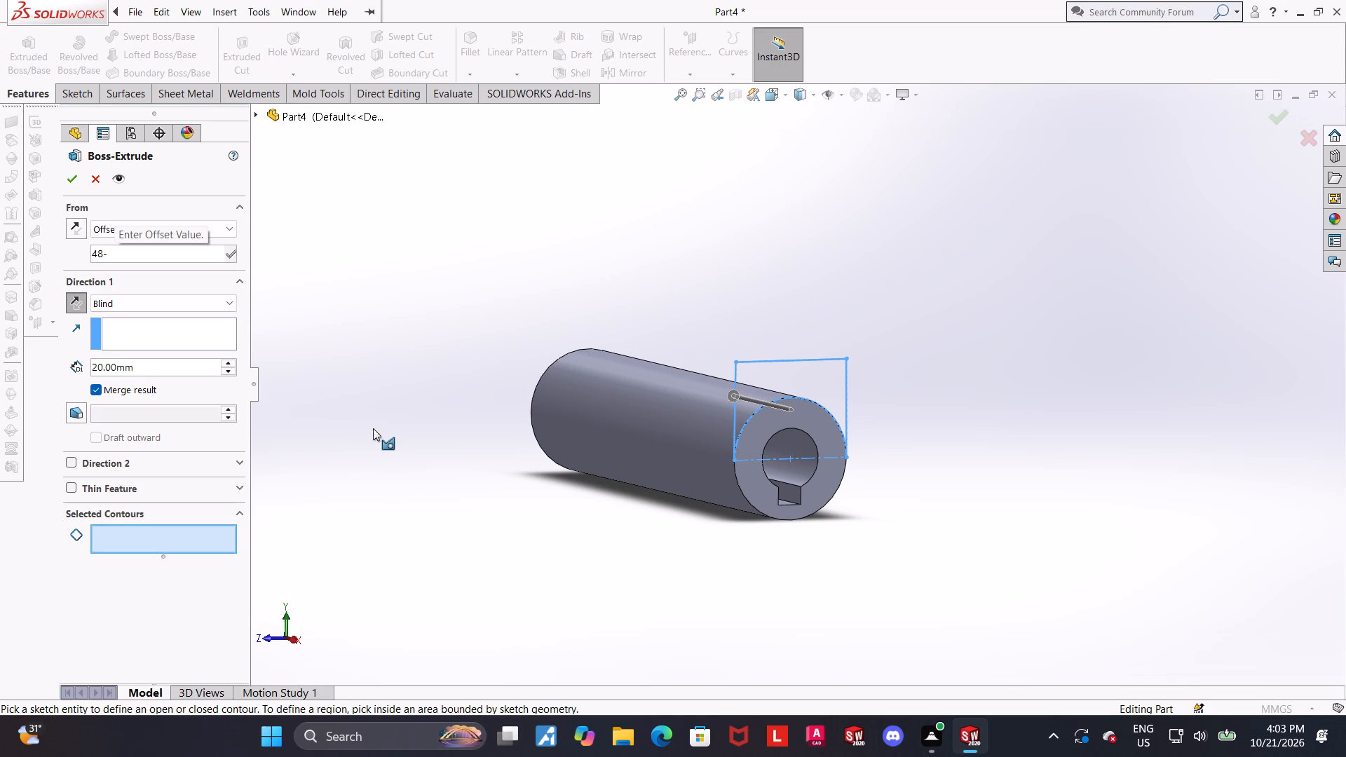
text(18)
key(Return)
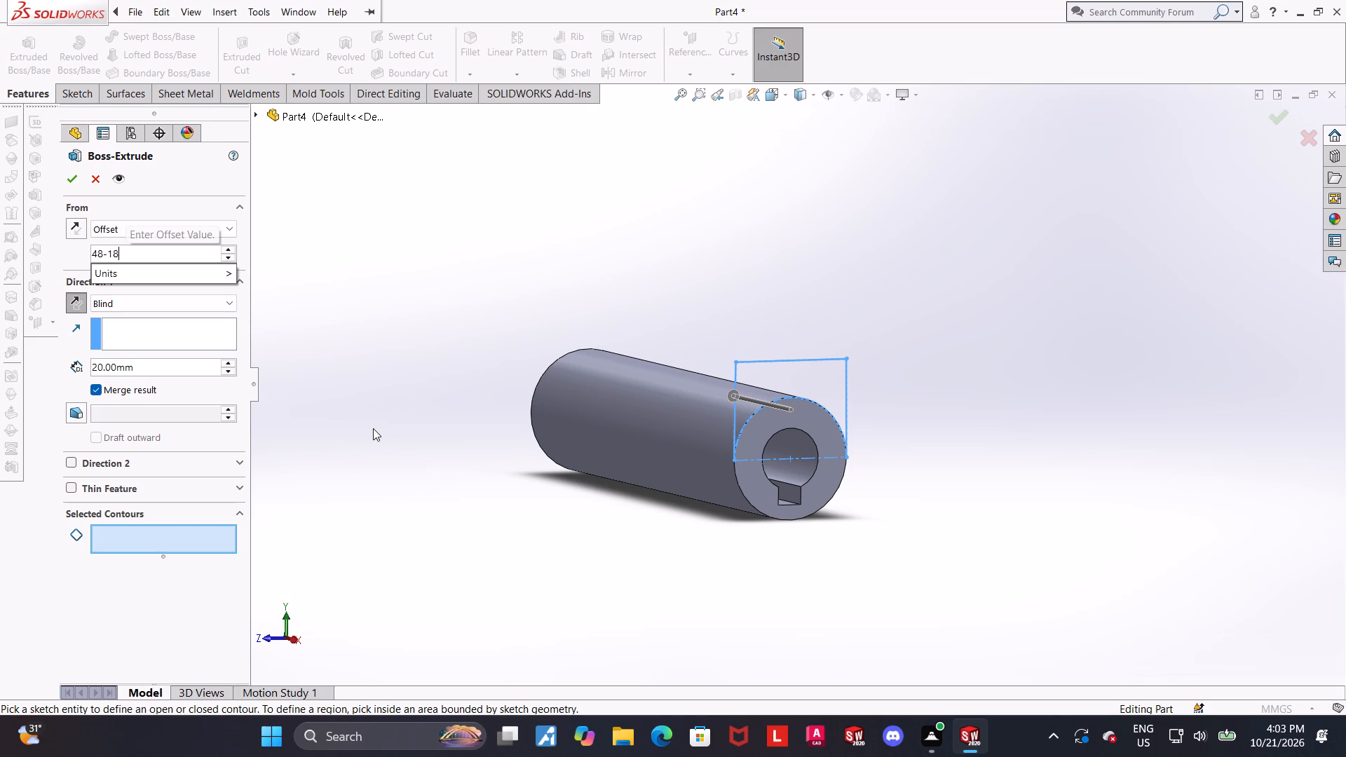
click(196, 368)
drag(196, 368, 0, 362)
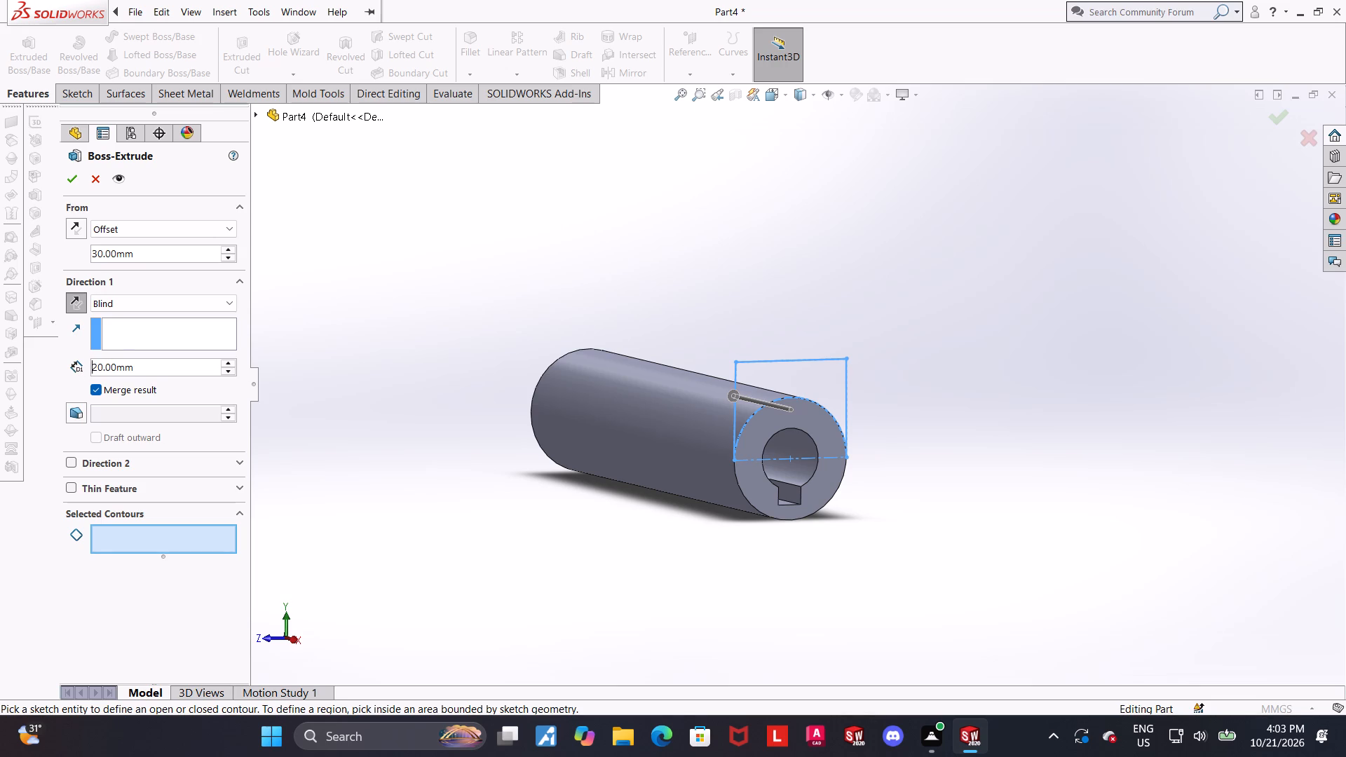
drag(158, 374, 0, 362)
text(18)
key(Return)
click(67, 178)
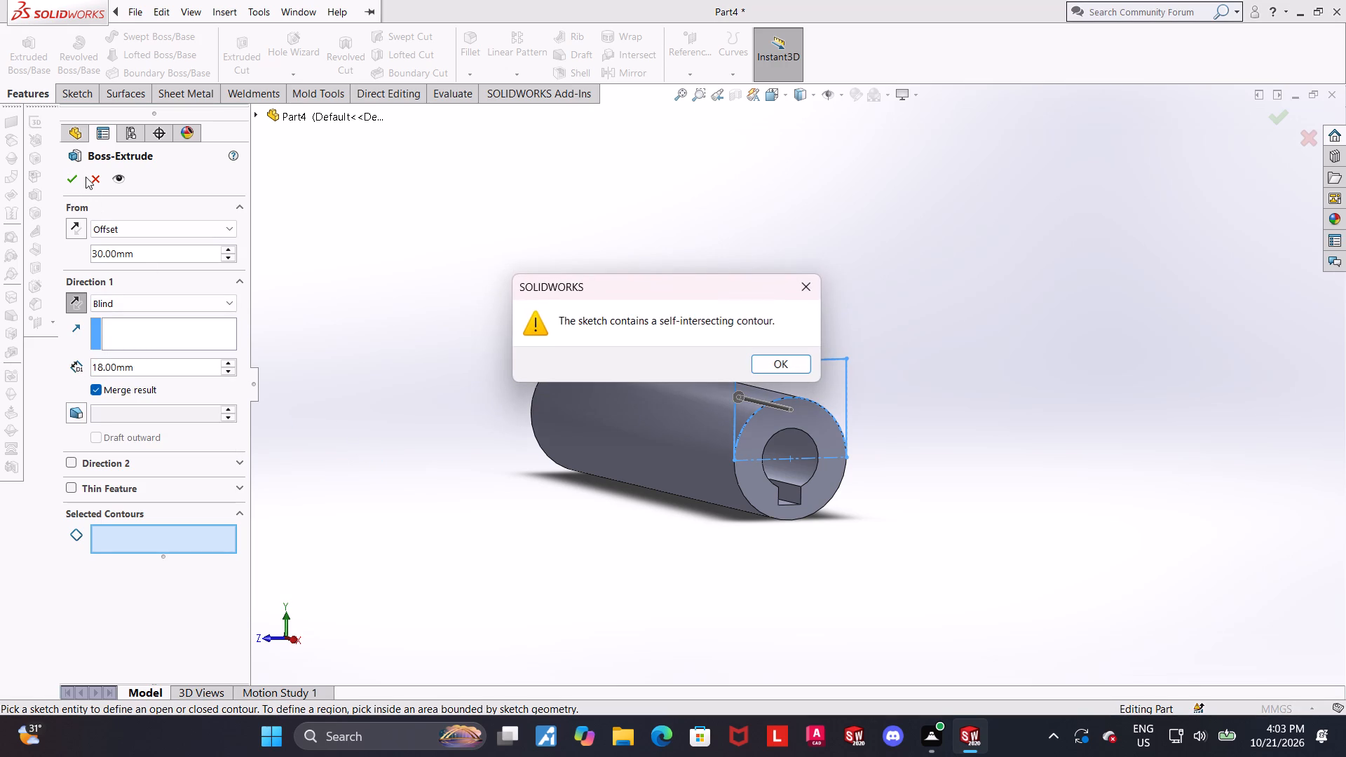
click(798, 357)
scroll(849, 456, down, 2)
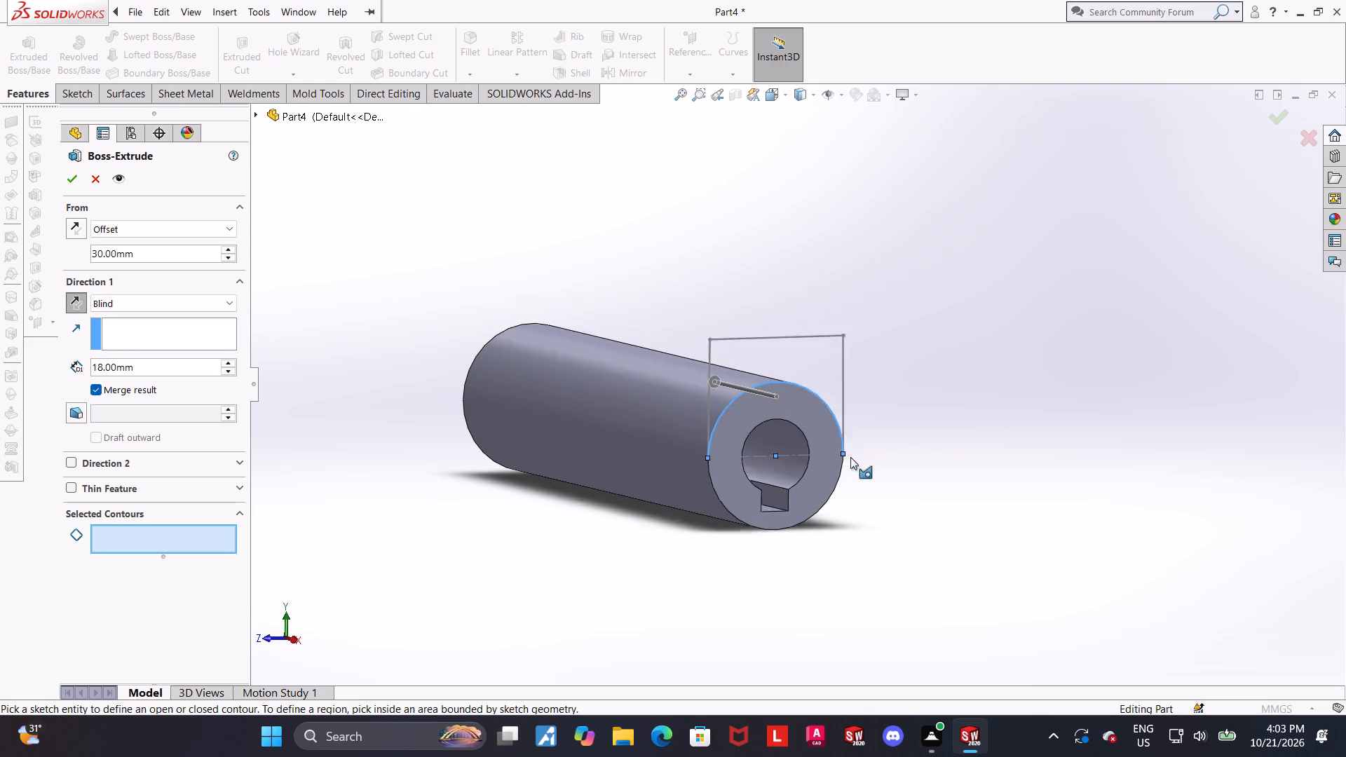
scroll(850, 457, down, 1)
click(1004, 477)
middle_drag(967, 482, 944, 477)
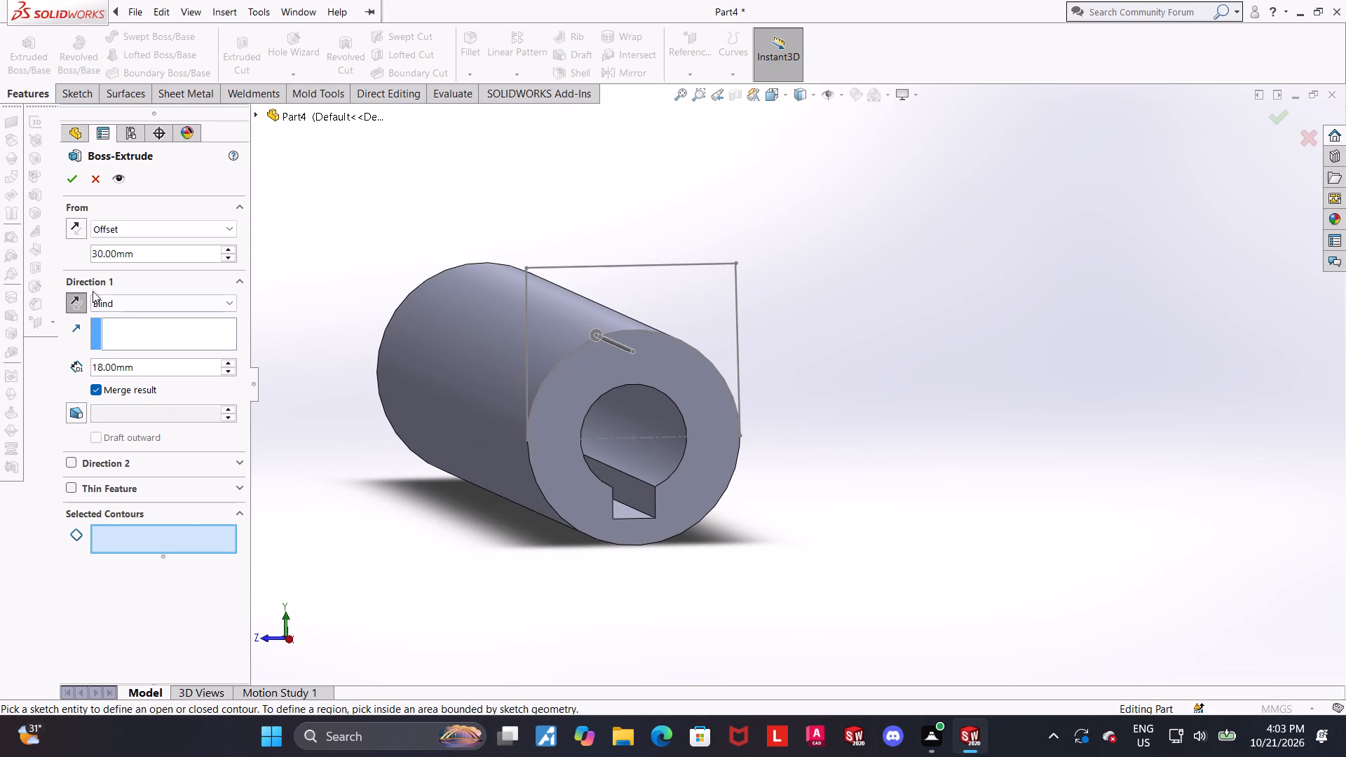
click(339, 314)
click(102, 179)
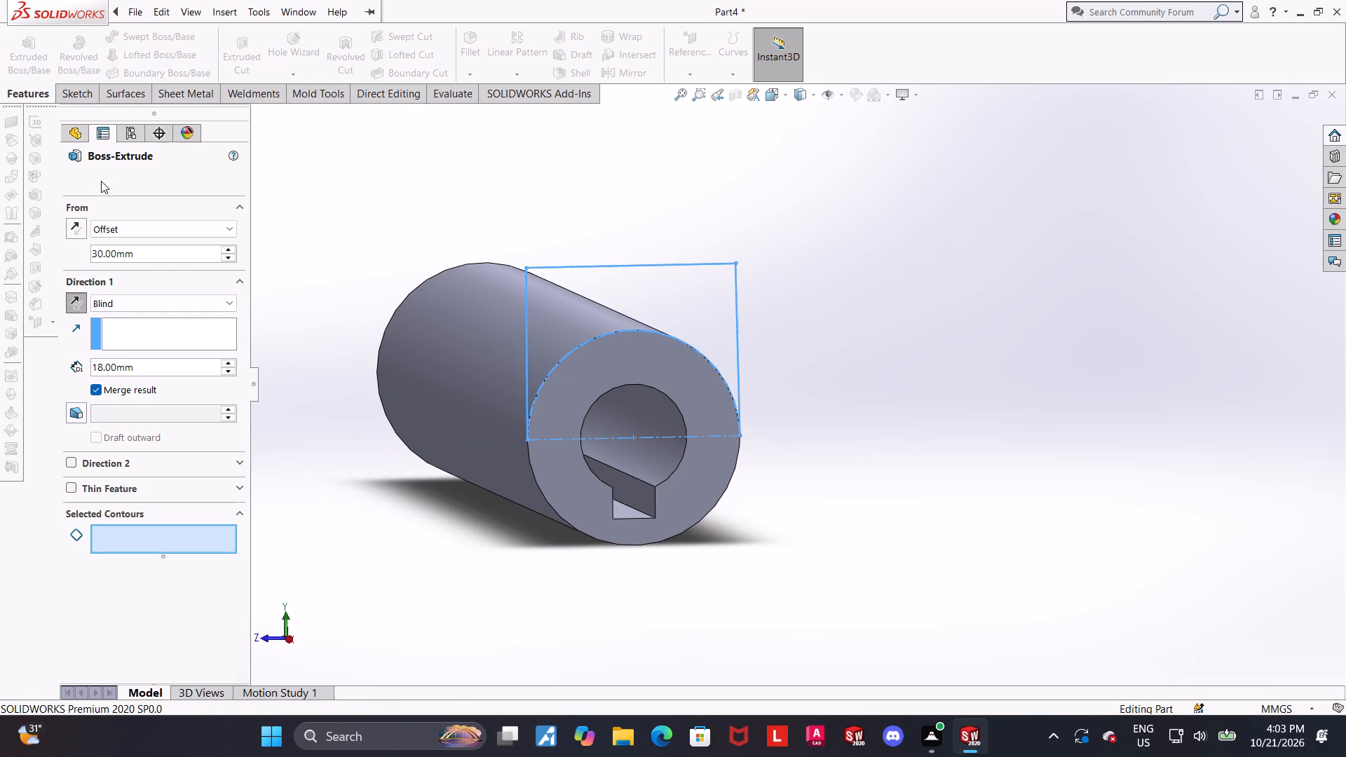
Reopen the box sketch and make its left vertical line tangent to the converted arc.
click(123, 376)
click(135, 327)
click(130, 374)
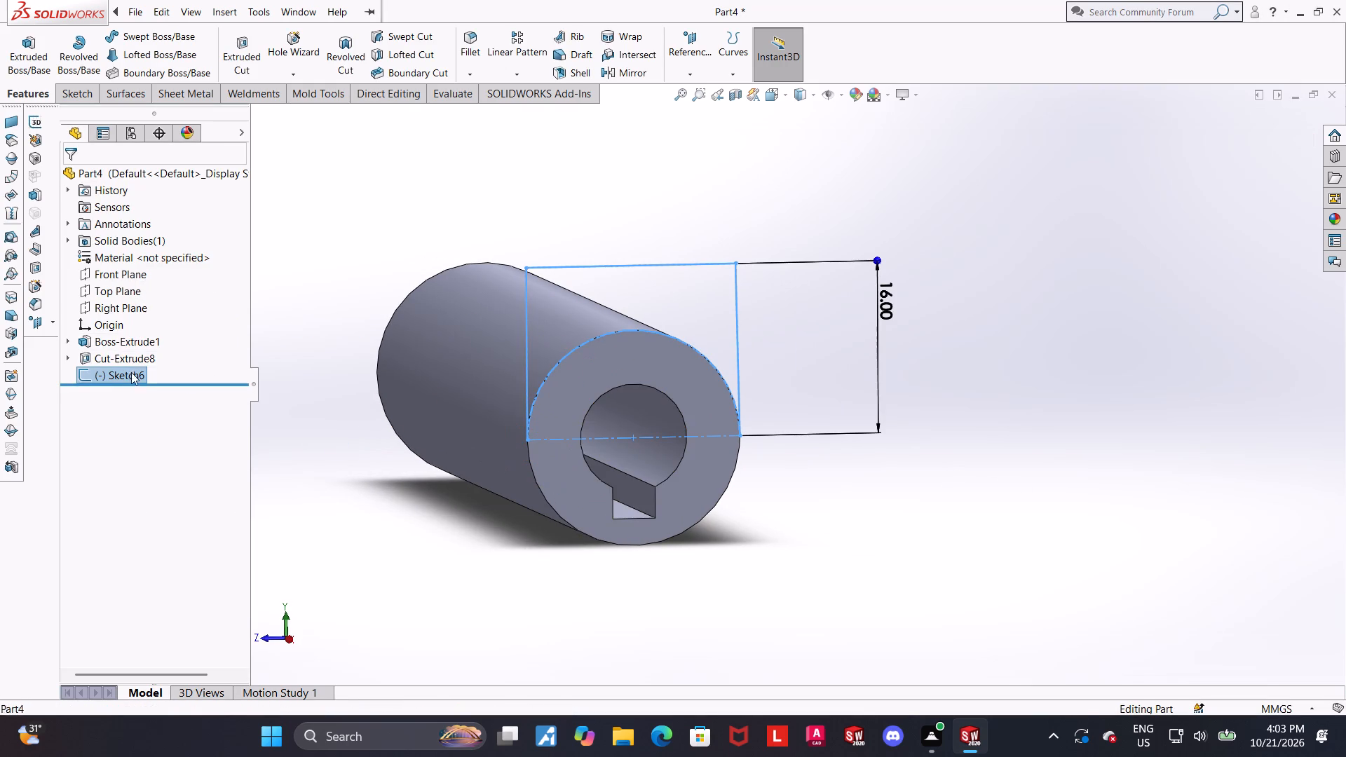
click(148, 329)
click(137, 369)
click(167, 348)
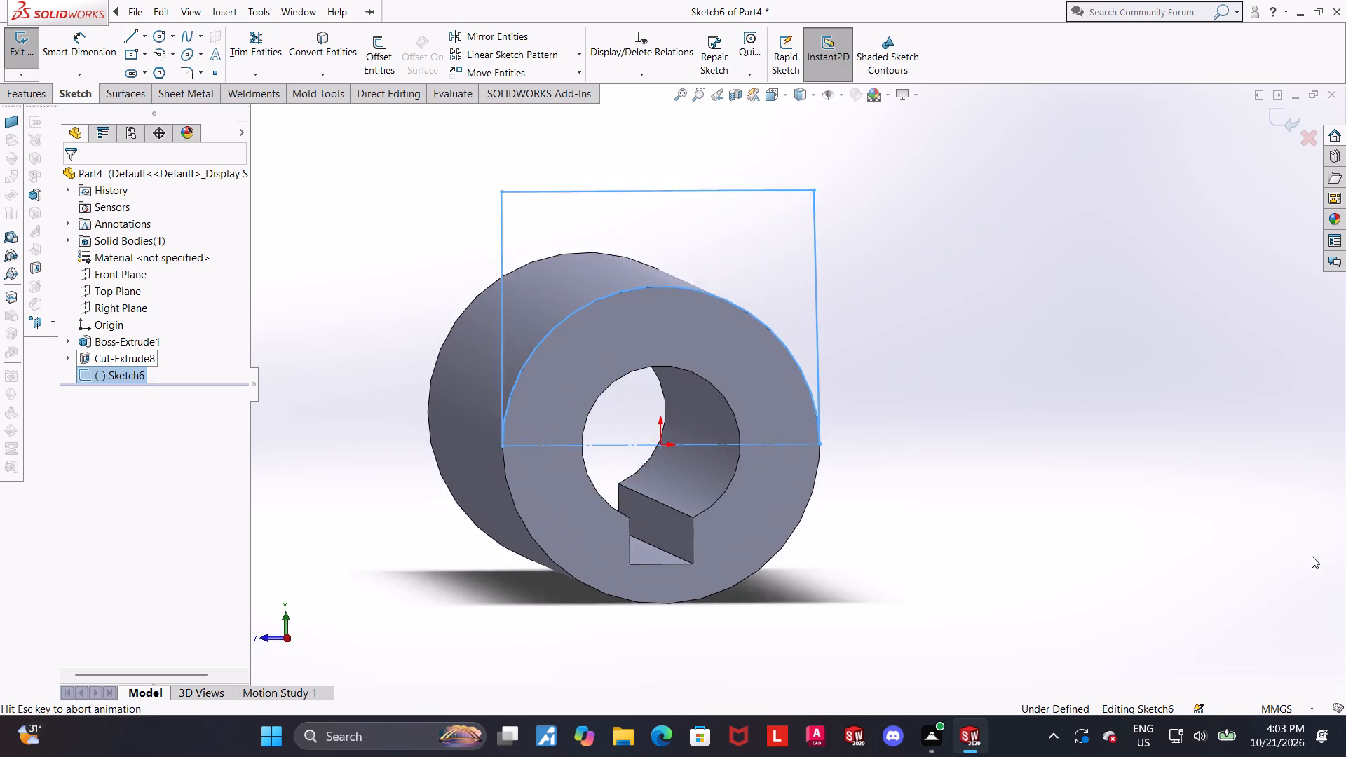
click(1312, 556)
key(Escape)
key(Escape)
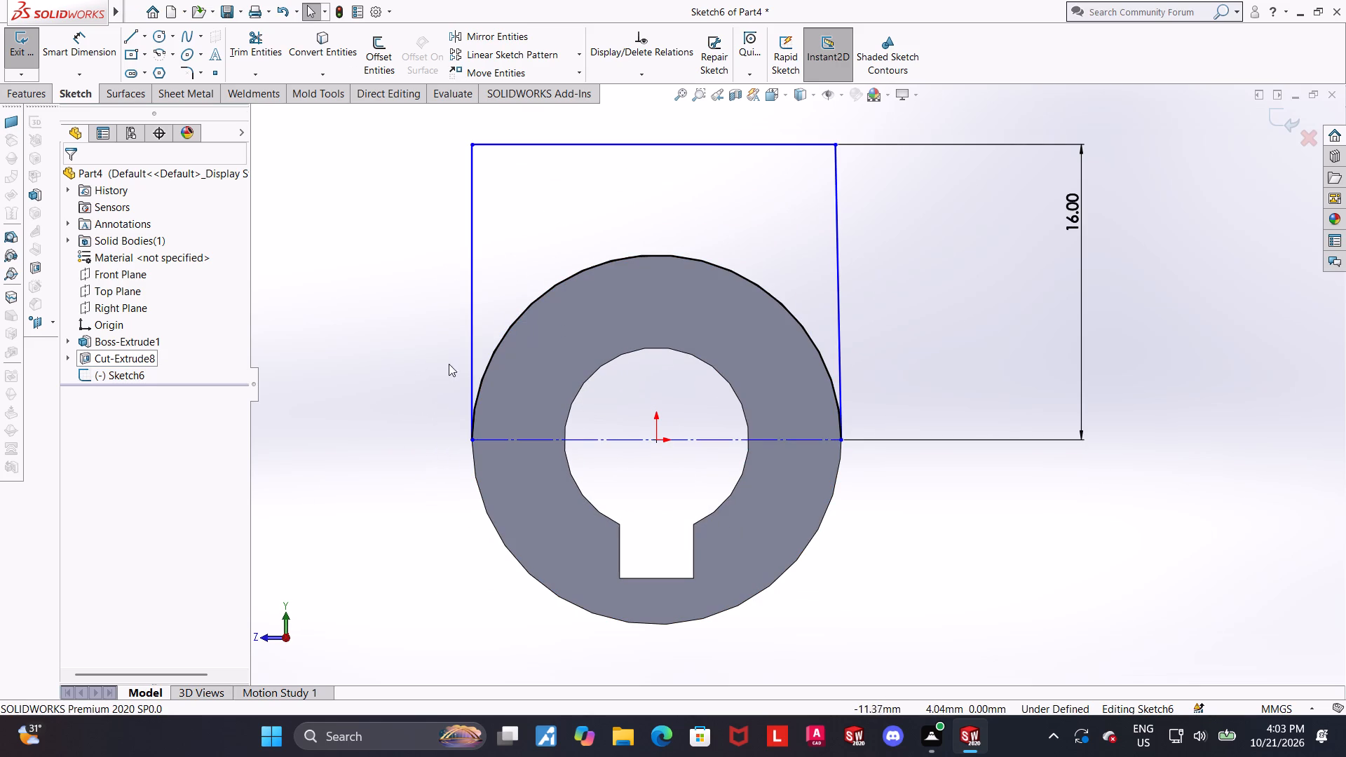
click(471, 368)
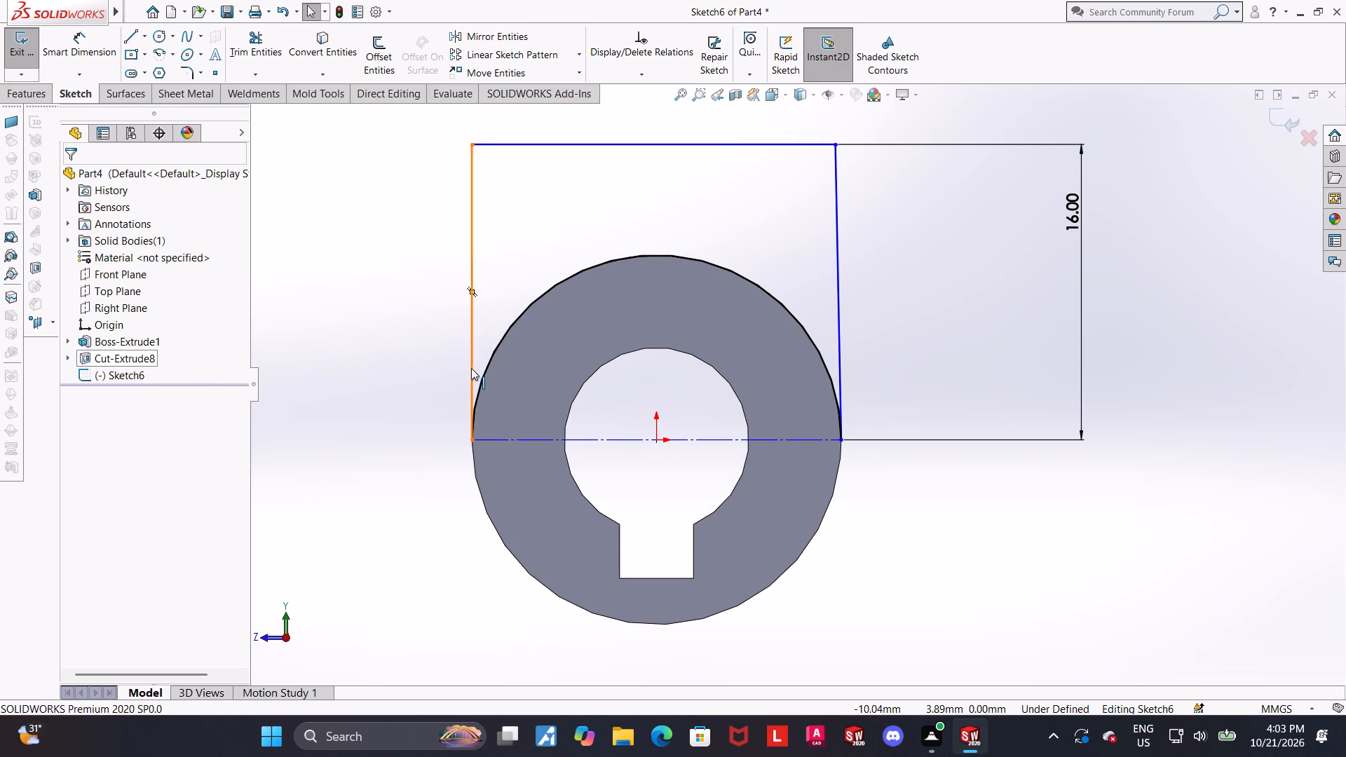
click(422, 371)
click(468, 357)
ctrl+click(489, 361)
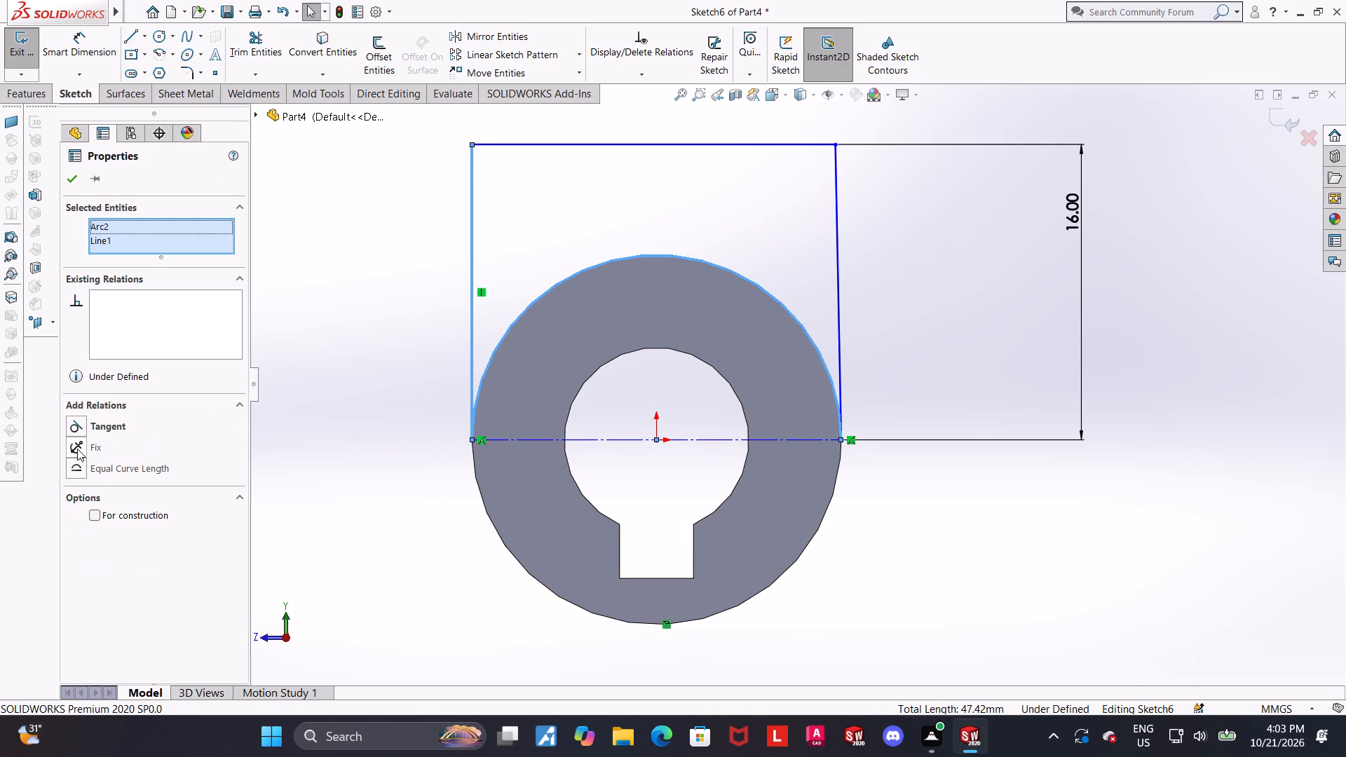
click(79, 424)
click(345, 433)
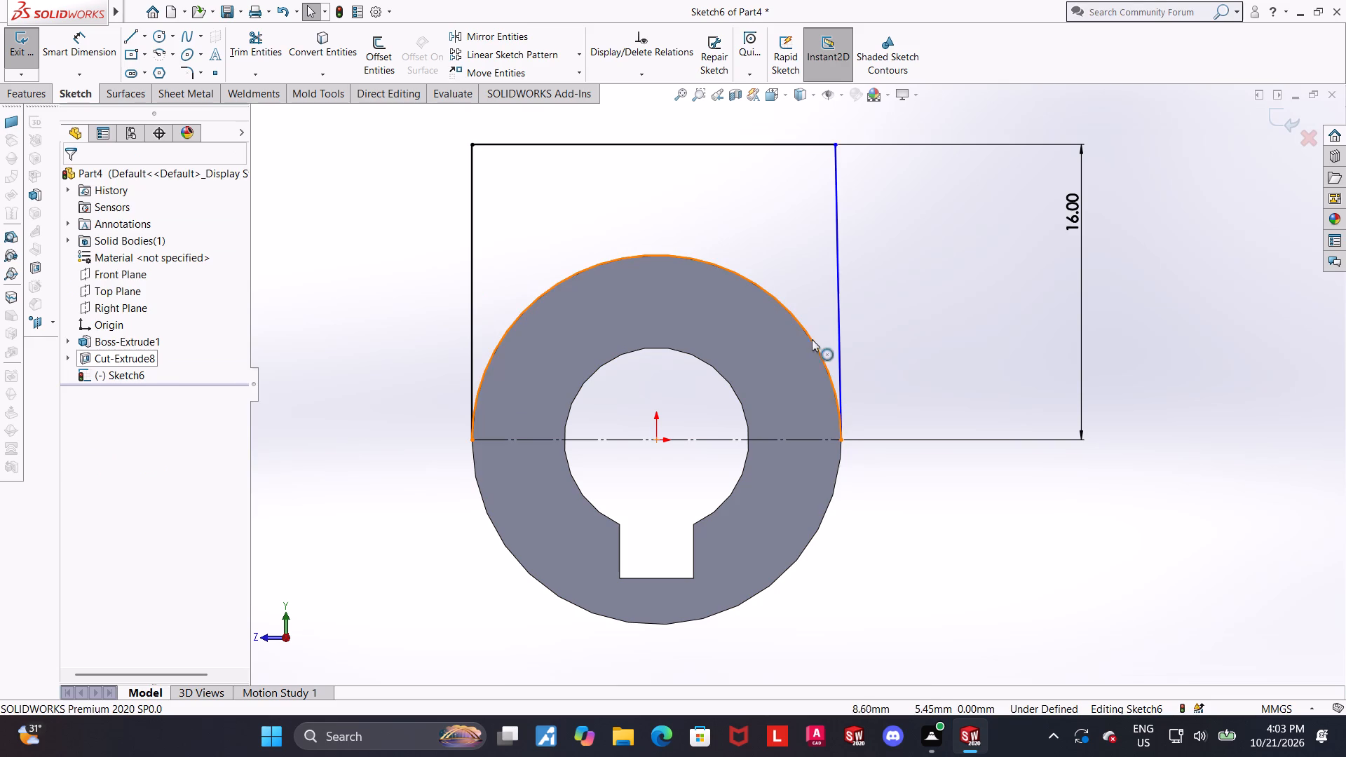
Make the box's right slanted line tangent to the converted arc and exit the sketch.
click(809, 340)
ctrl+click(842, 329)
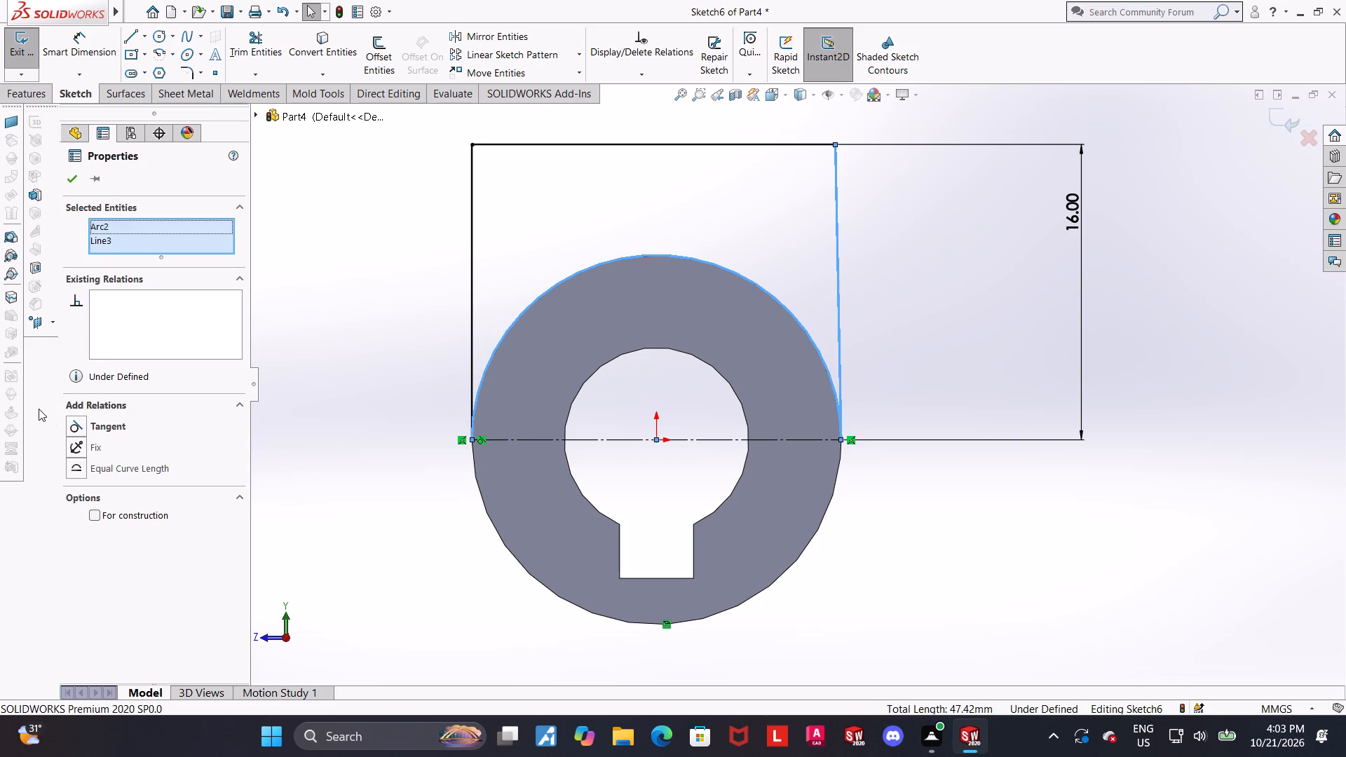
click(81, 428)
click(1226, 515)
click(1271, 125)
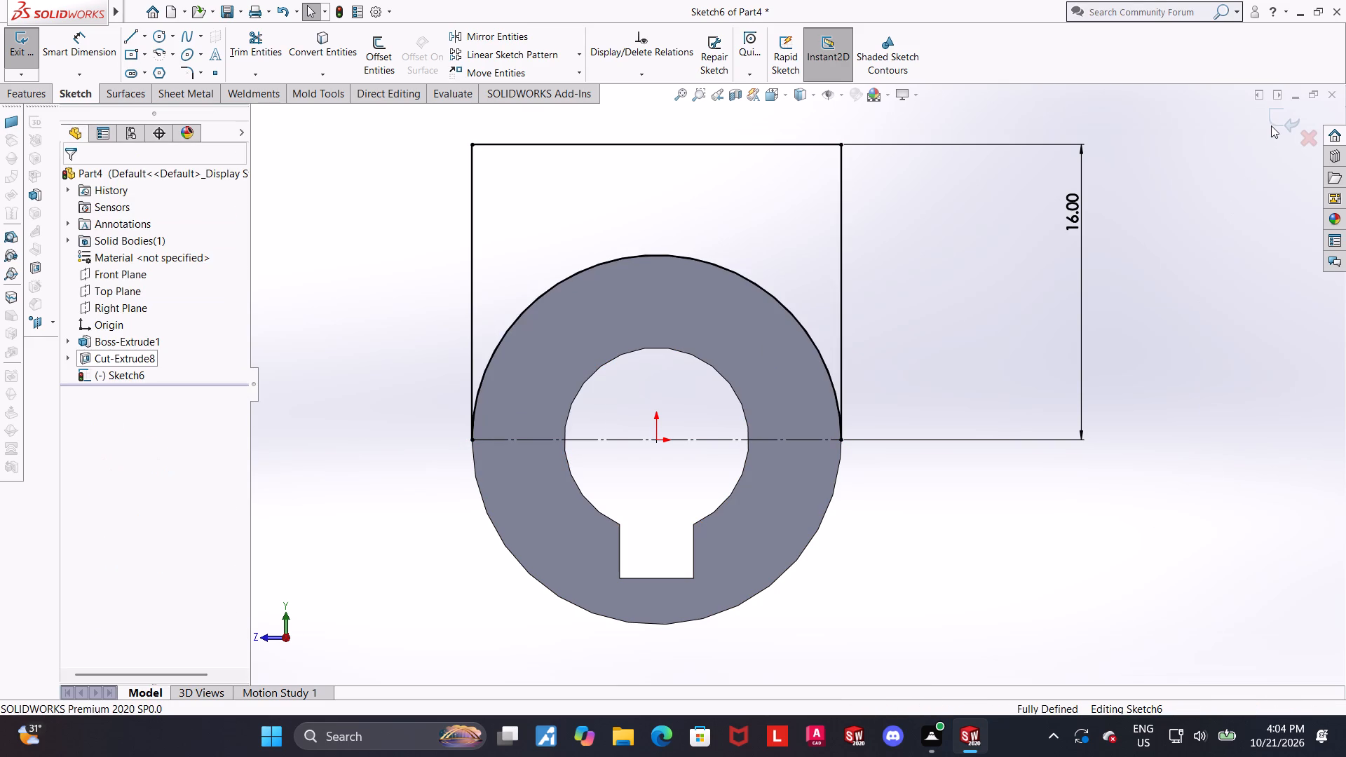
click(1276, 120)
Begin a boss extrusion of the box sketch with reversed direction, starting at a 48-18 mm offset flipped inward along the cylinder.
scroll(1216, 200, up, 4)
middle_drag(1055, 319, 1087, 349)
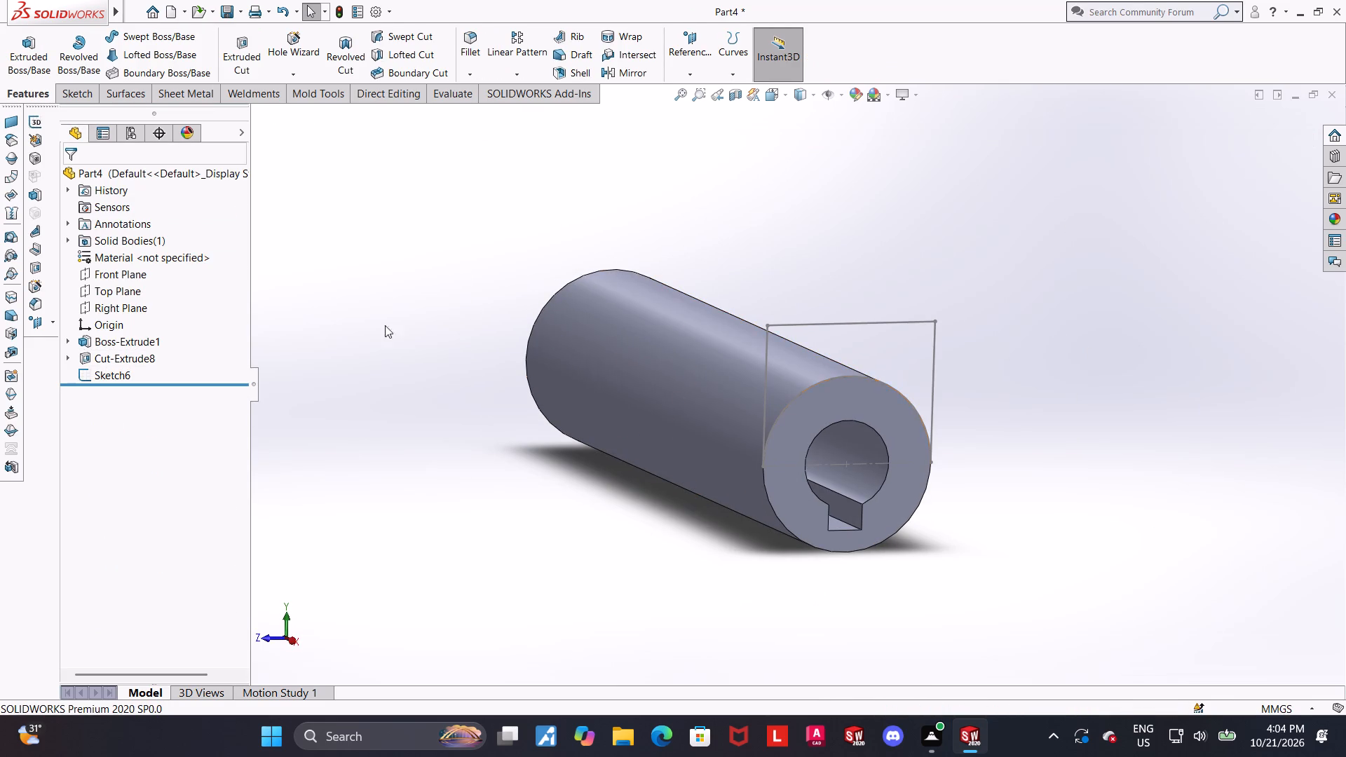
click(88, 376)
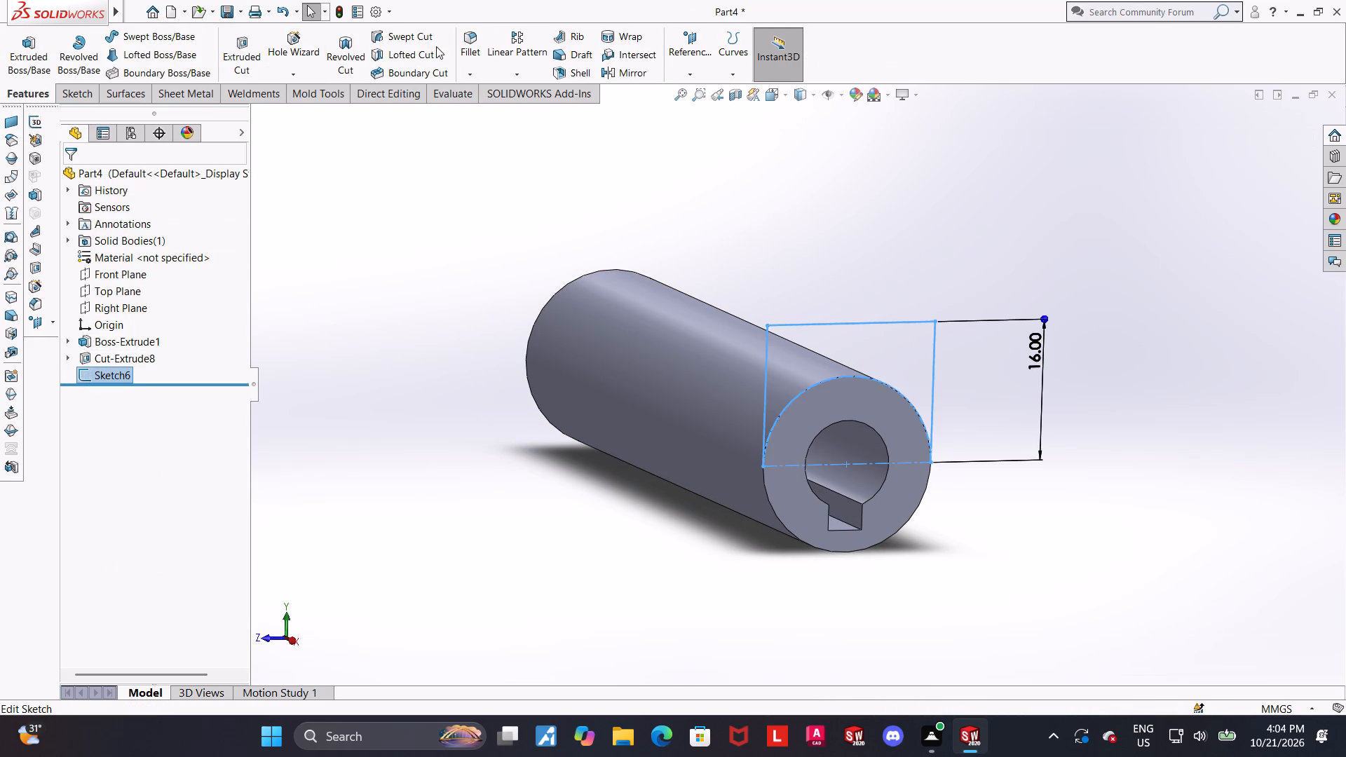
click(36, 55)
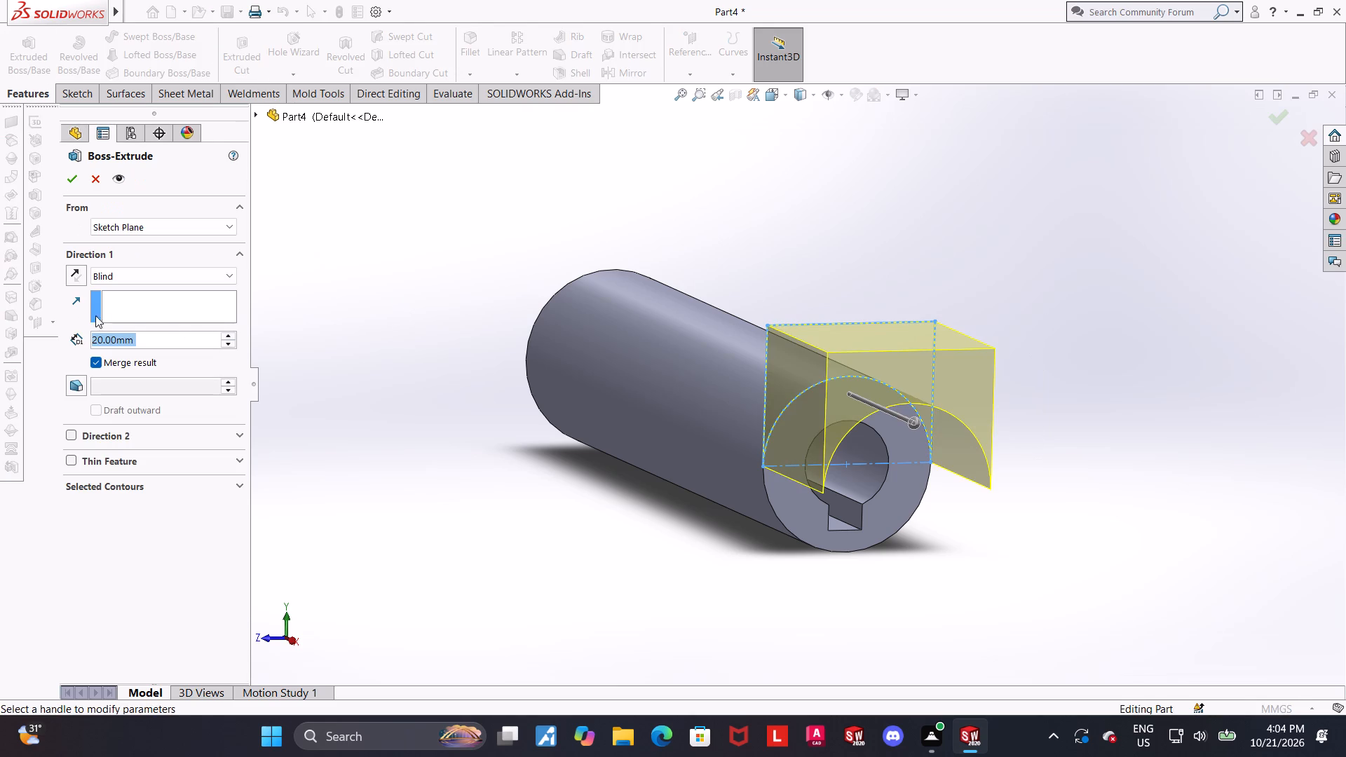
click(73, 277)
click(127, 221)
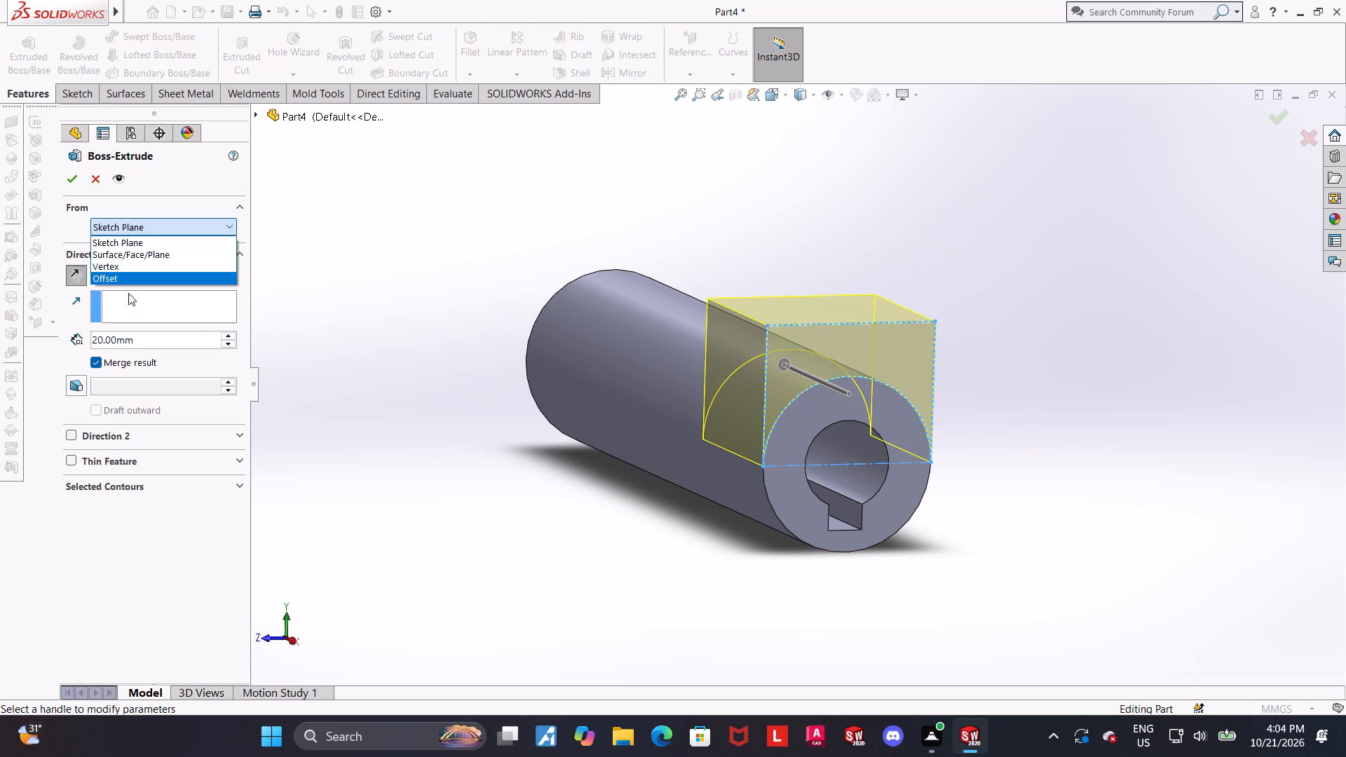
click(127, 284)
click(127, 281)
drag(152, 254, 76, 253)
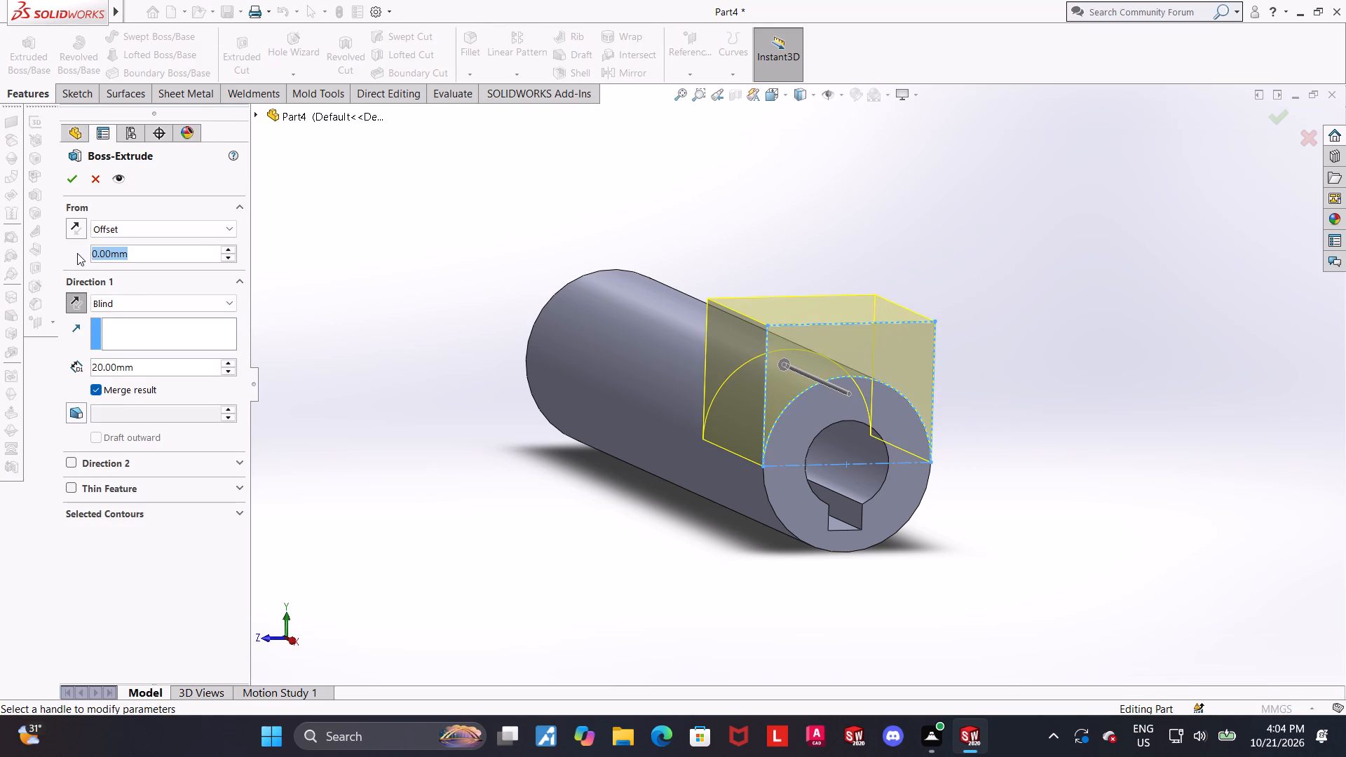
text(48)
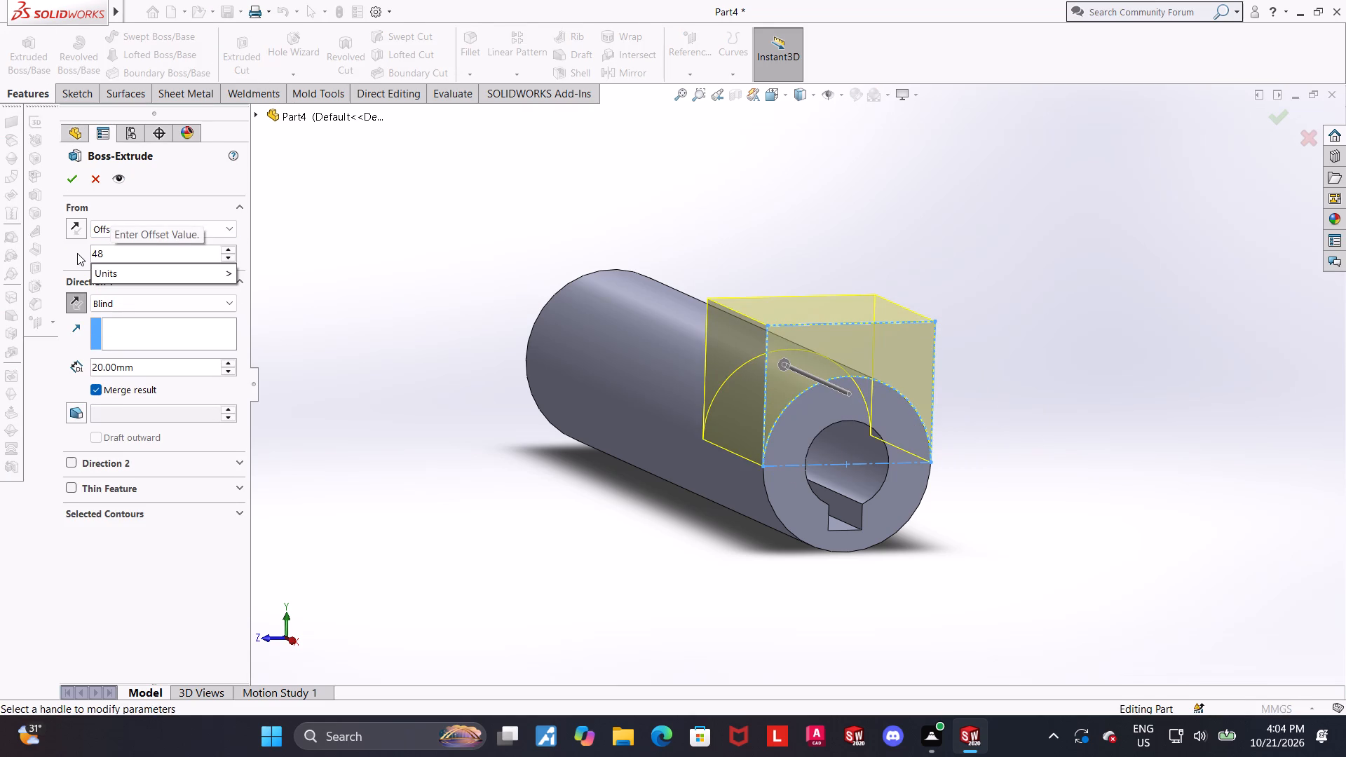
key(minus)
text(18)
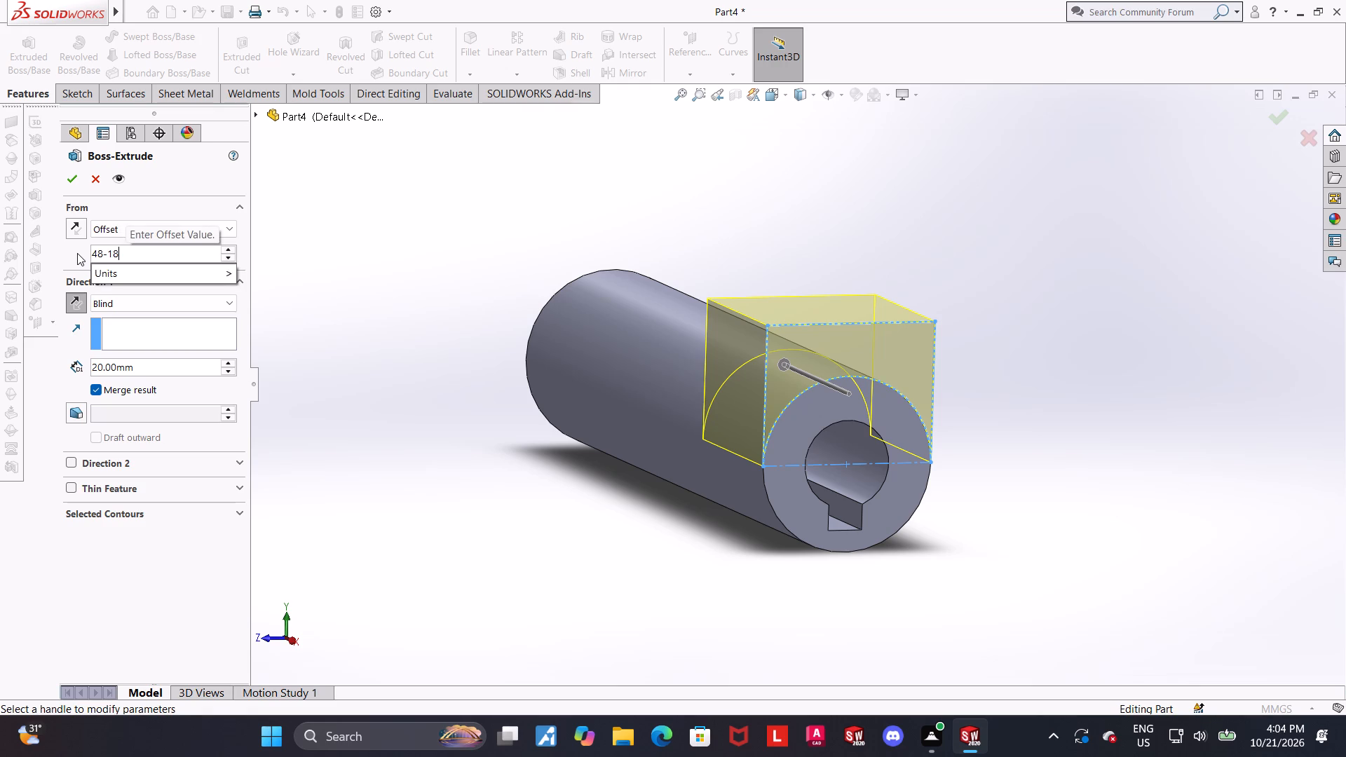
key(Return)
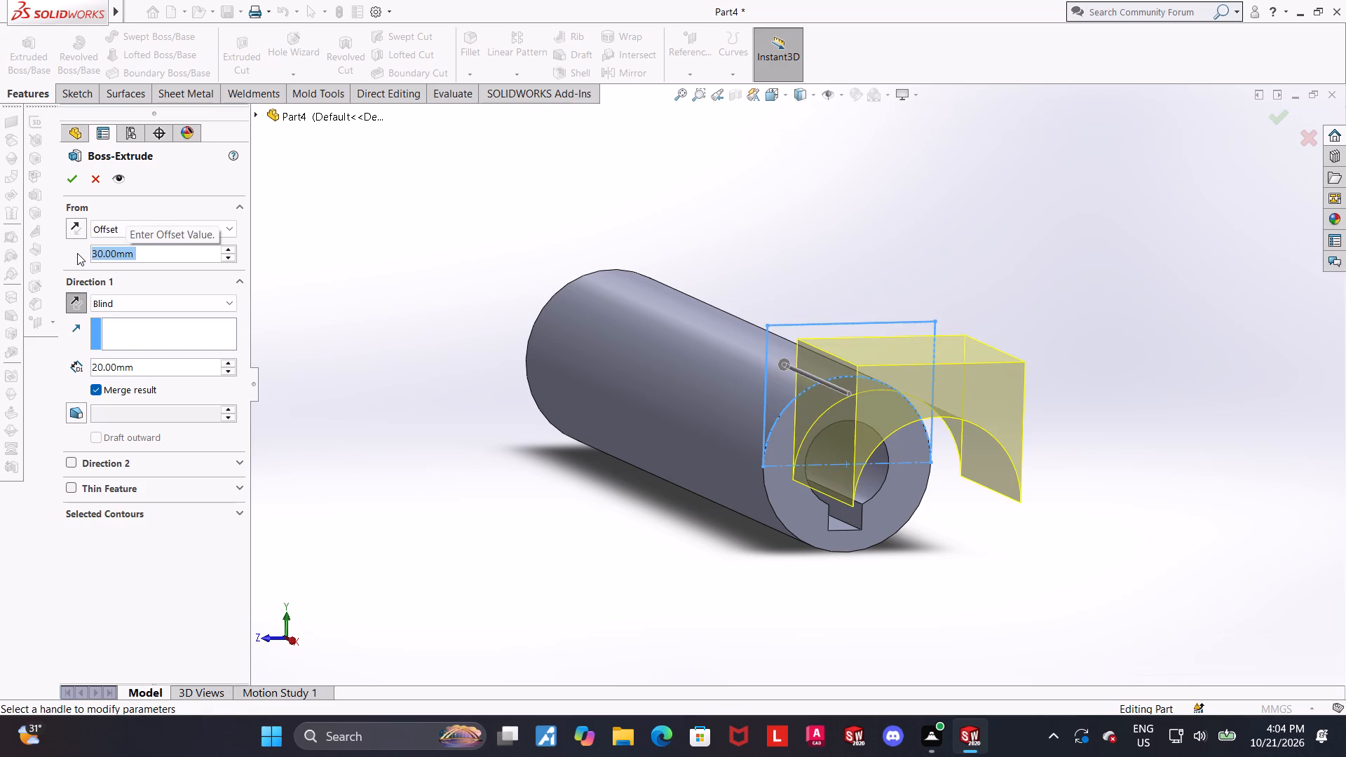
click(77, 226)
middle_drag(571, 419, 579, 416)
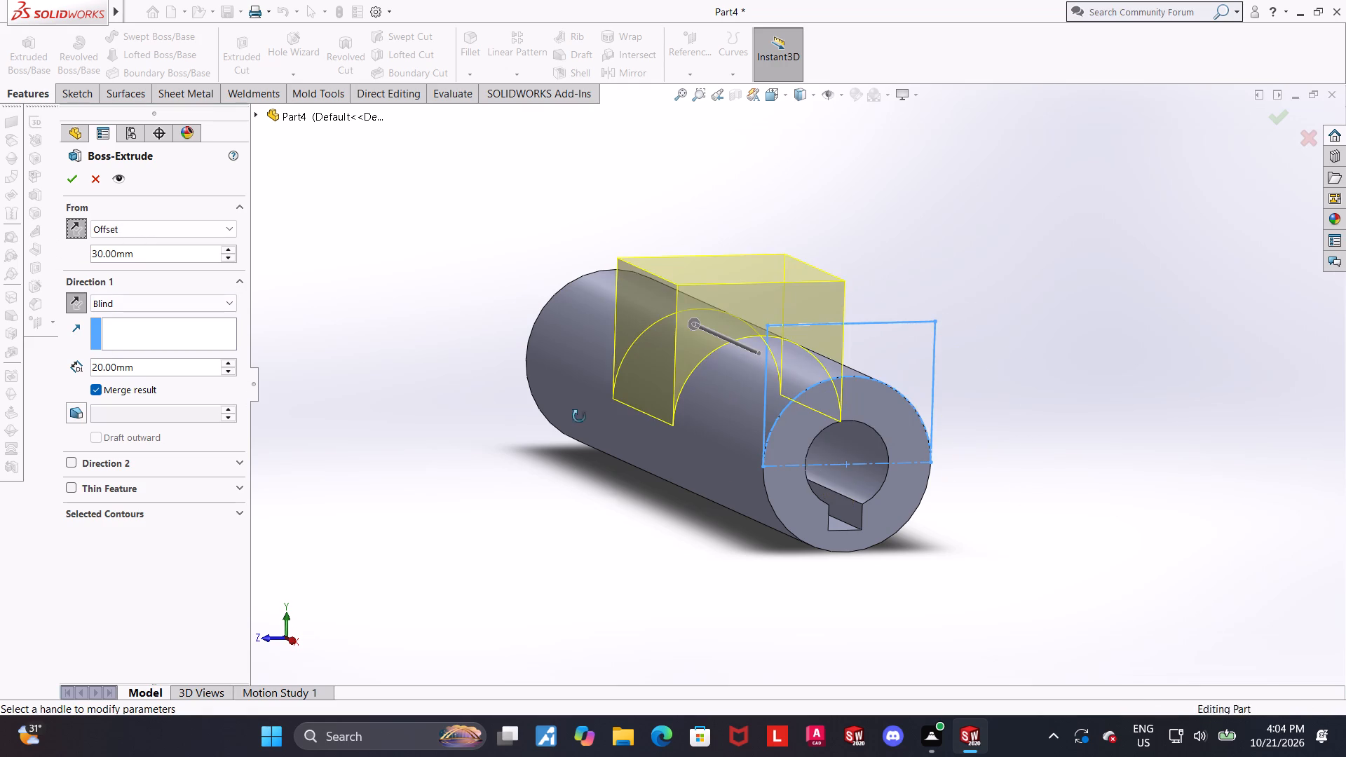
middle_drag(579, 416, 612, 404)
Set the box extrusion depth to 18 mm and complete the boss on the cylinder.
drag(163, 362, 39, 369)
key(1)
key(8)
key(Return)
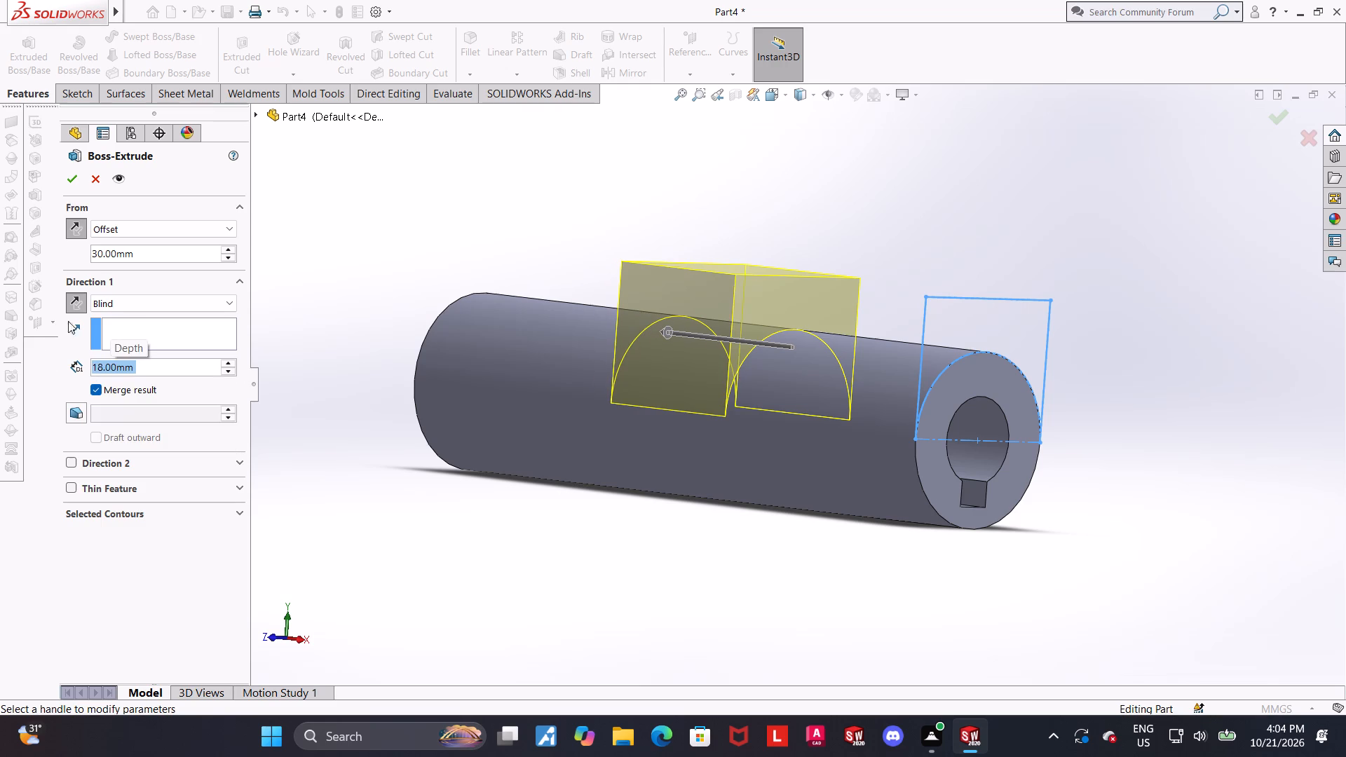
middle_drag(727, 428, 771, 446)
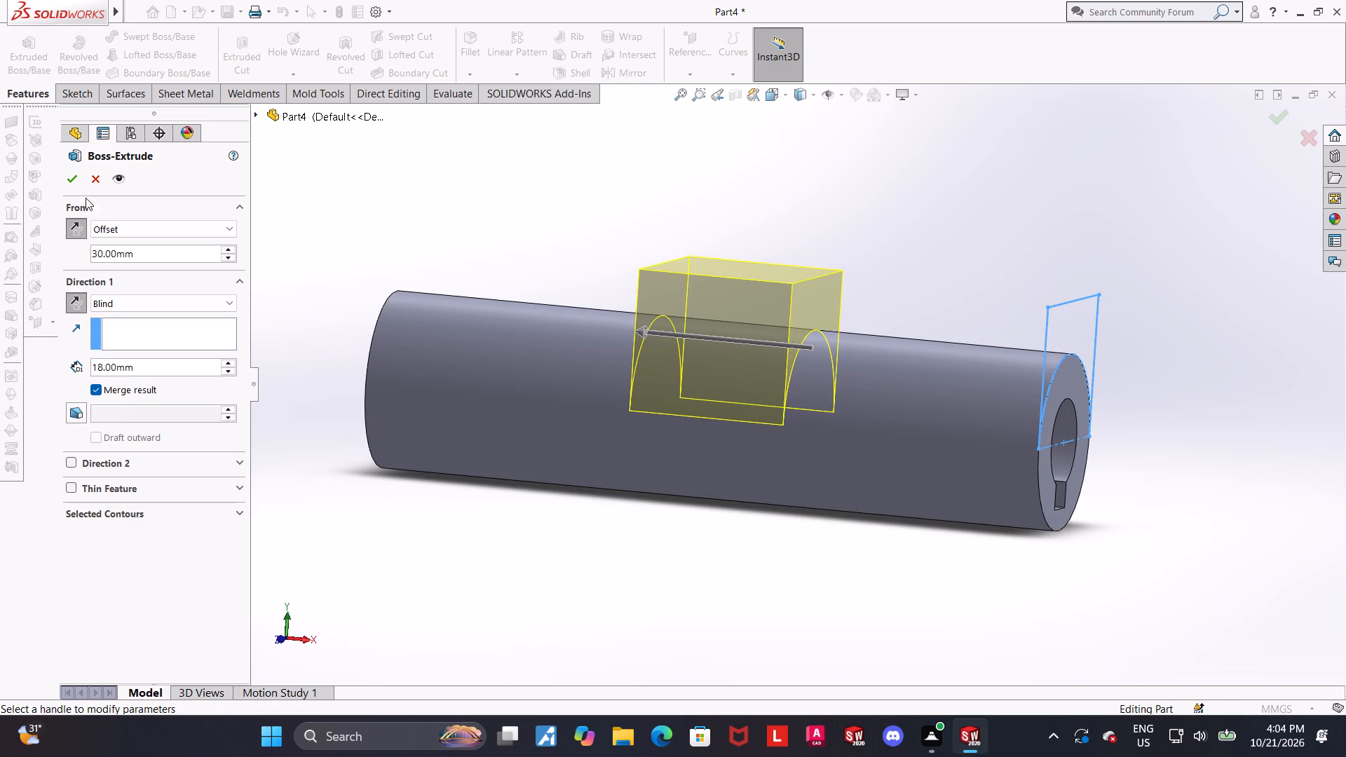
middle_click(965, 444)
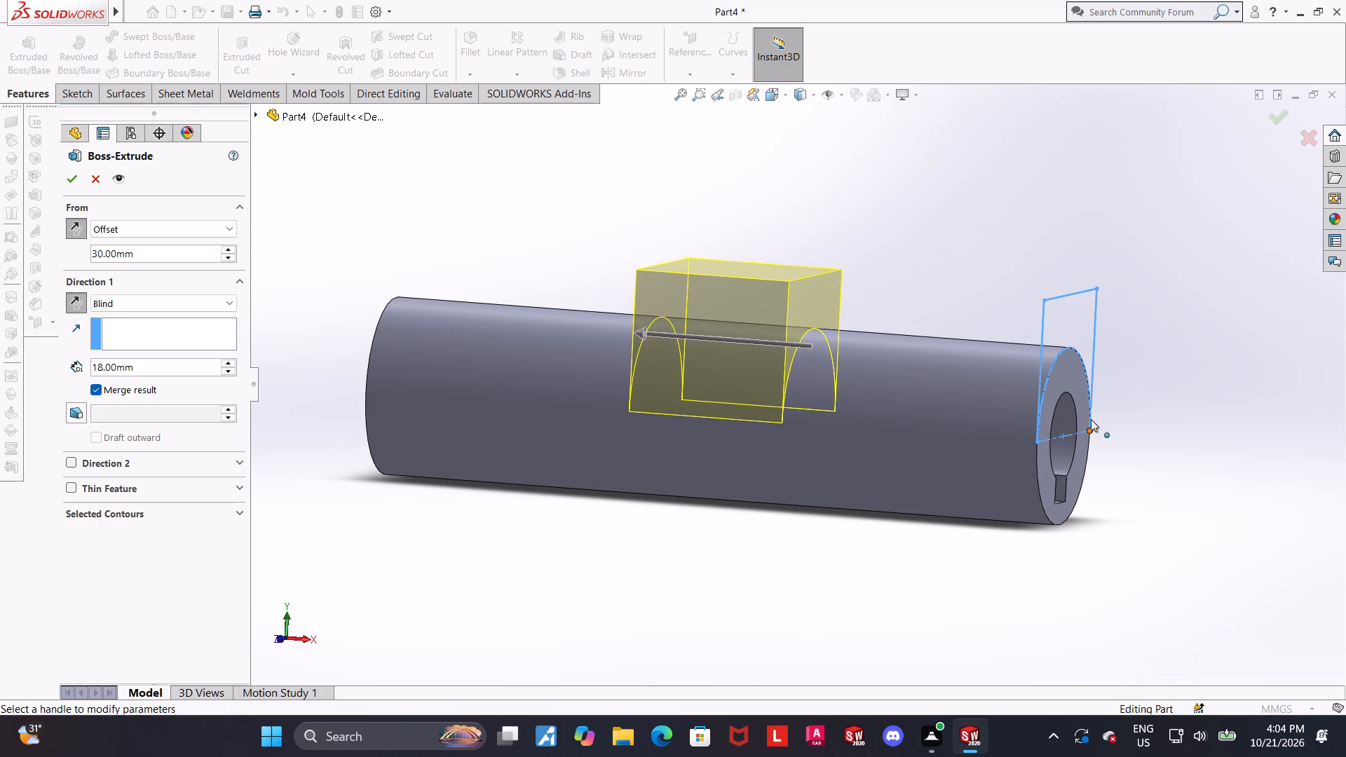
middle_drag(1086, 421, 1093, 428)
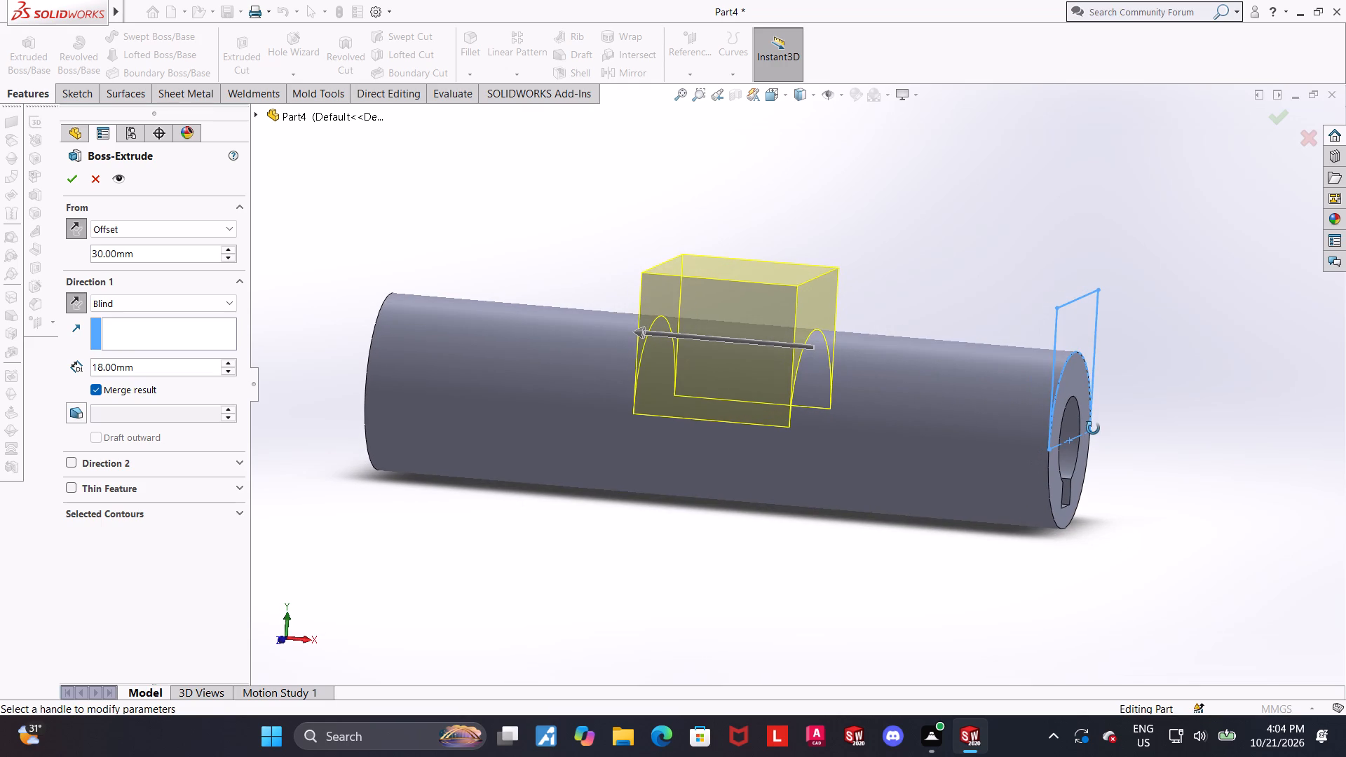
middle_drag(1093, 428, 1093, 428)
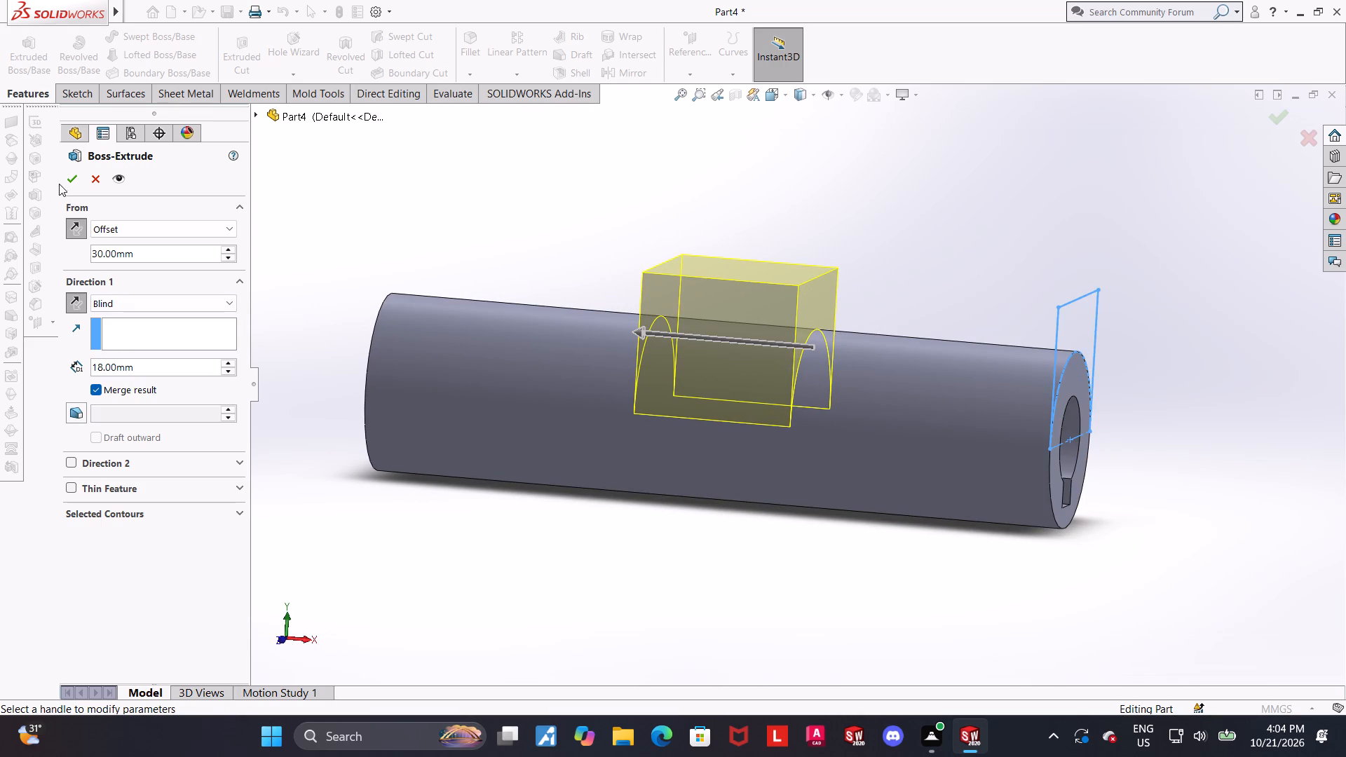
click(73, 177)
click(923, 245)
Fillet the two top edges of the boss block that run across the cylinder with a 3 mm symmetric radius.
middle_drag(920, 277, 948, 247)
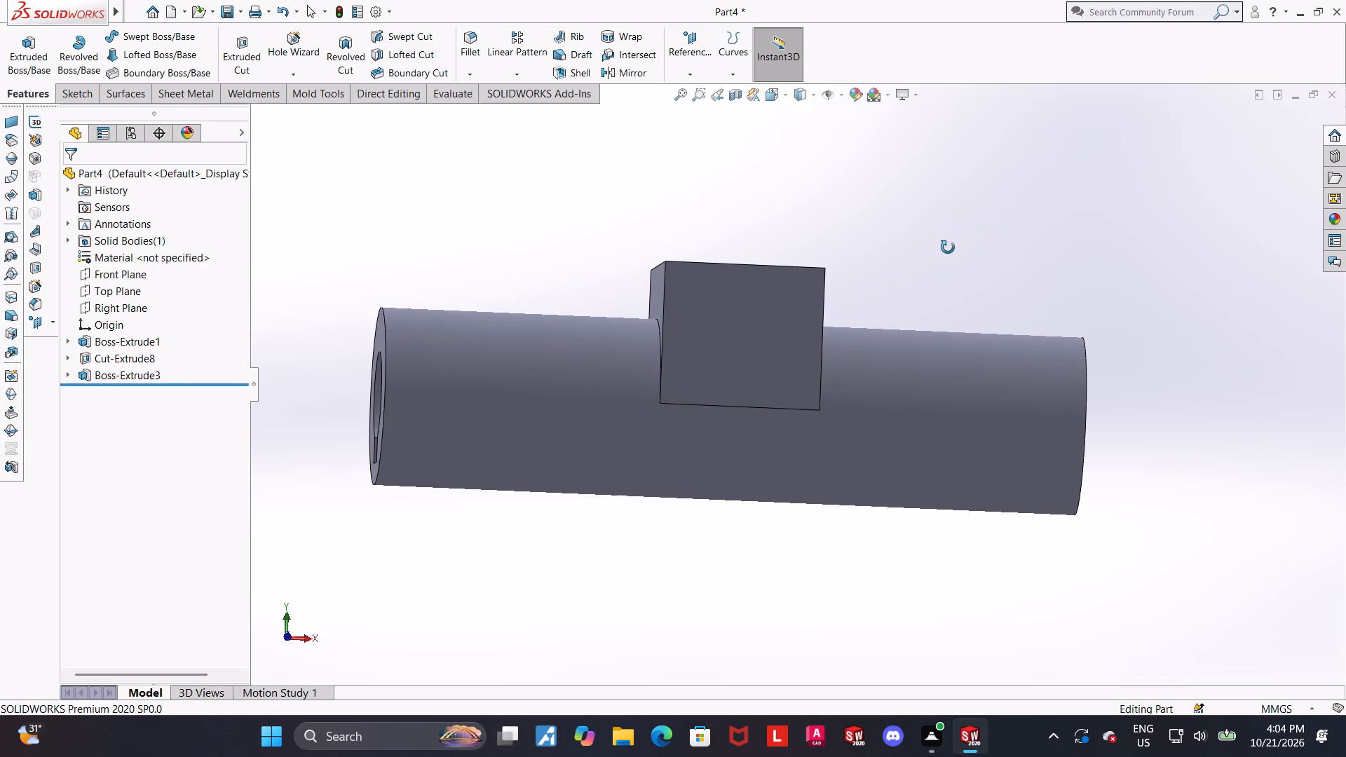
middle_drag(948, 247, 944, 252)
scroll(944, 252, down, 1)
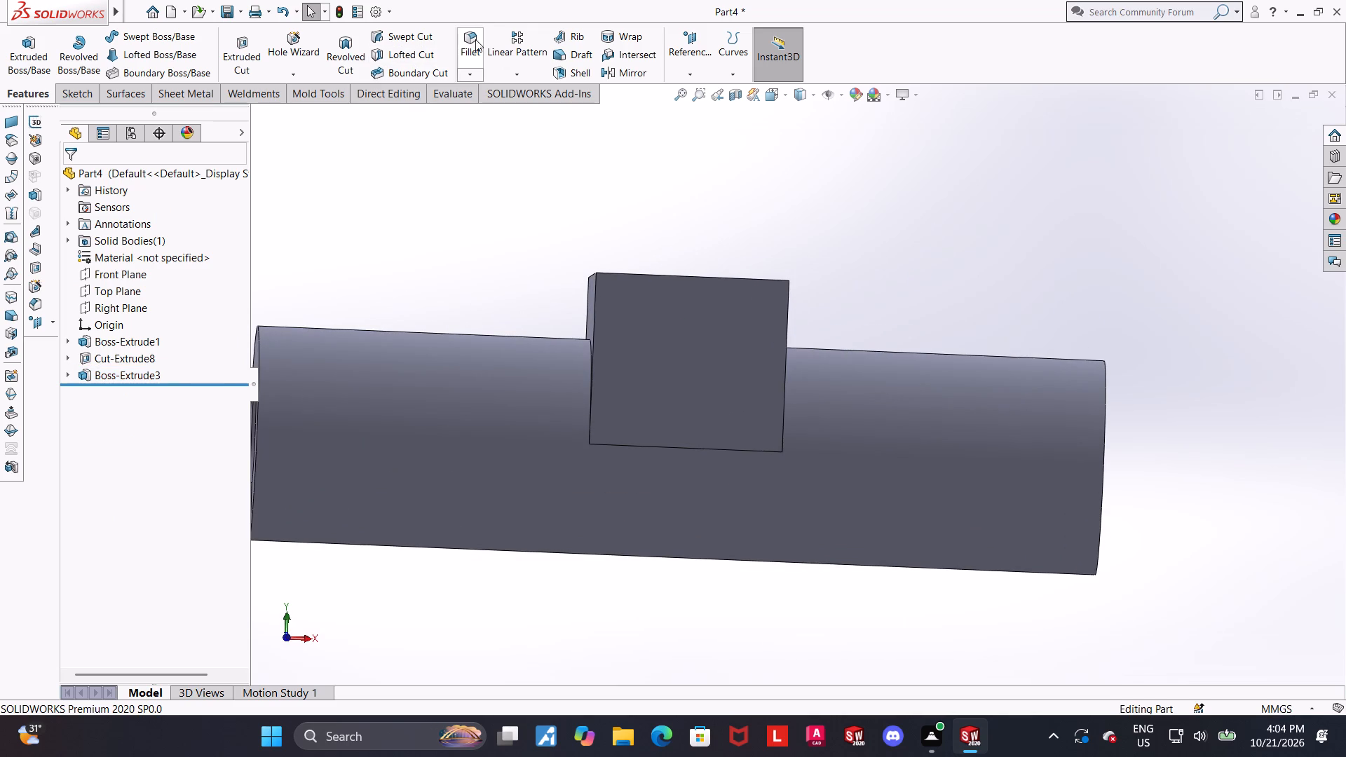
click(479, 38)
middle_drag(487, 156, 457, 178)
click(158, 508)
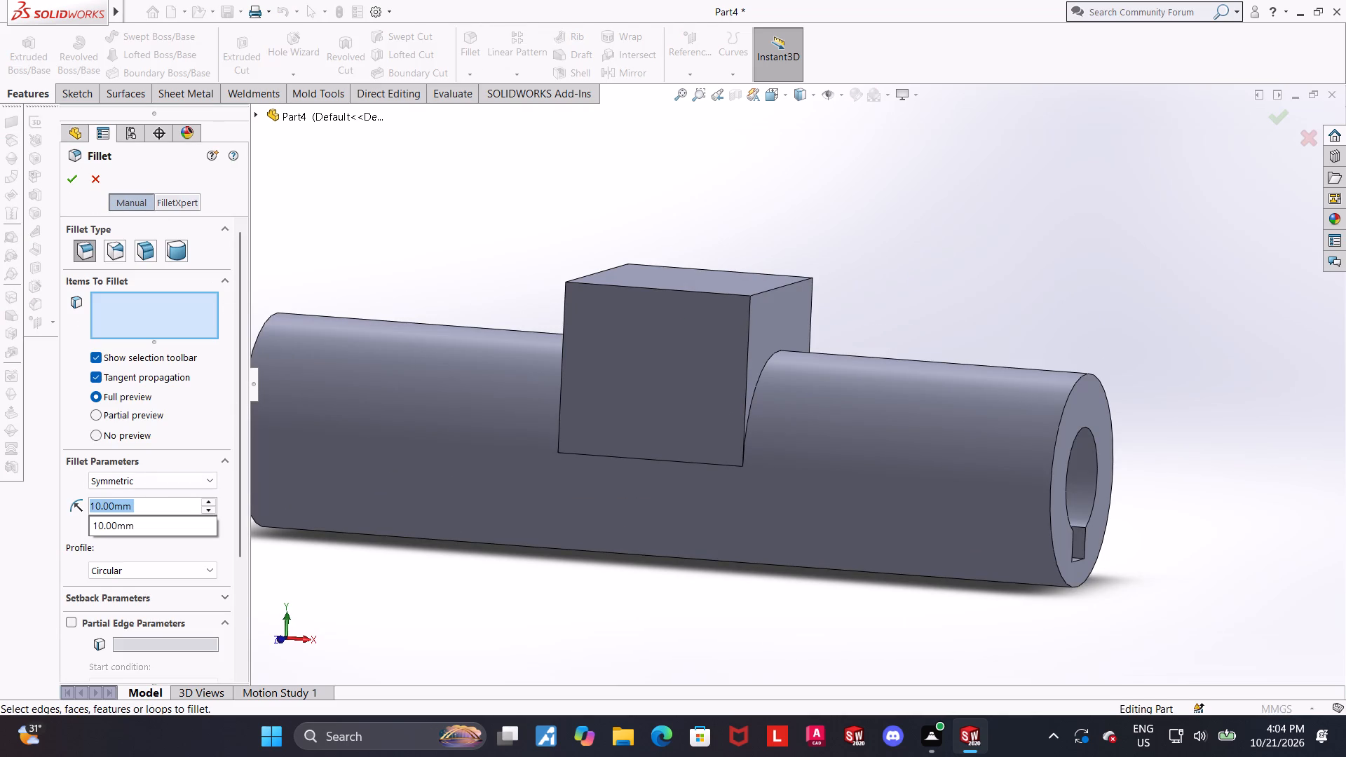
key(3)
key(Return)
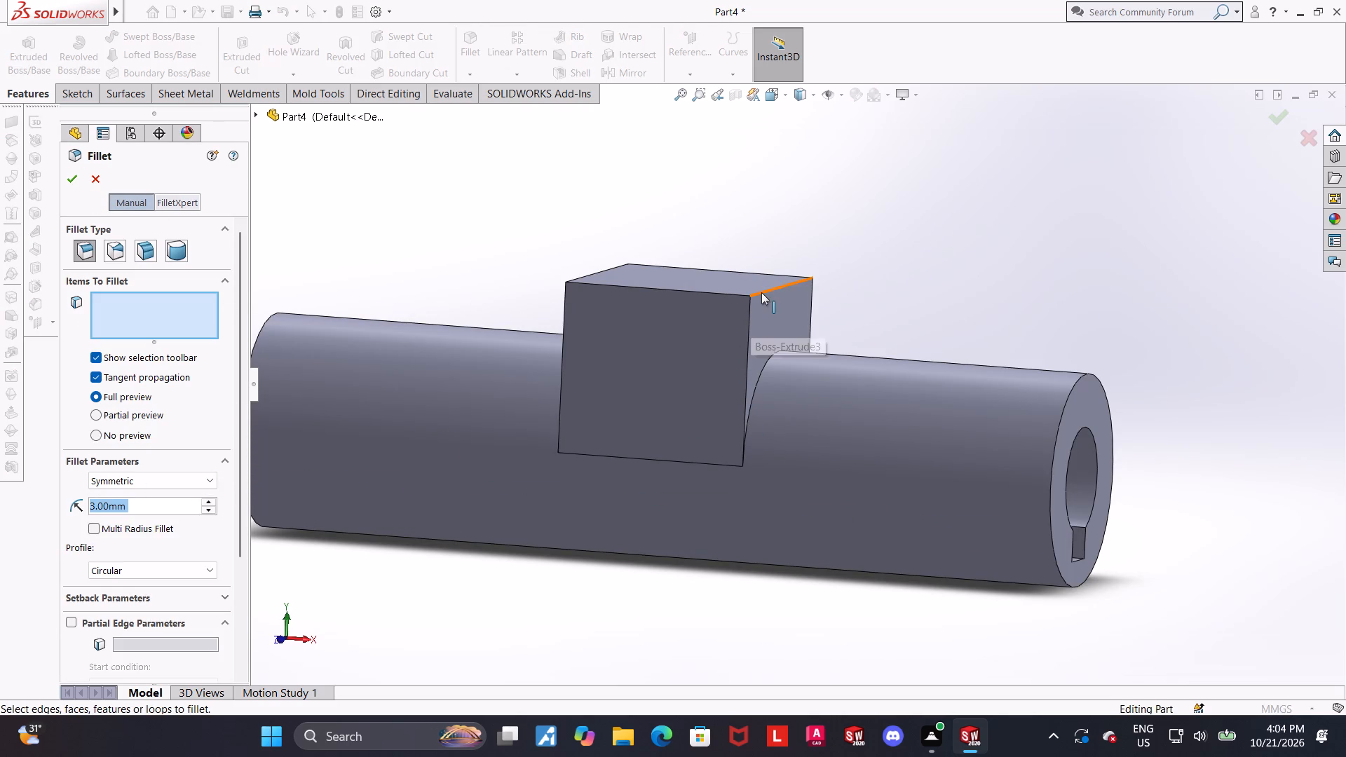
click(761, 292)
middle_drag(705, 309, 733, 346)
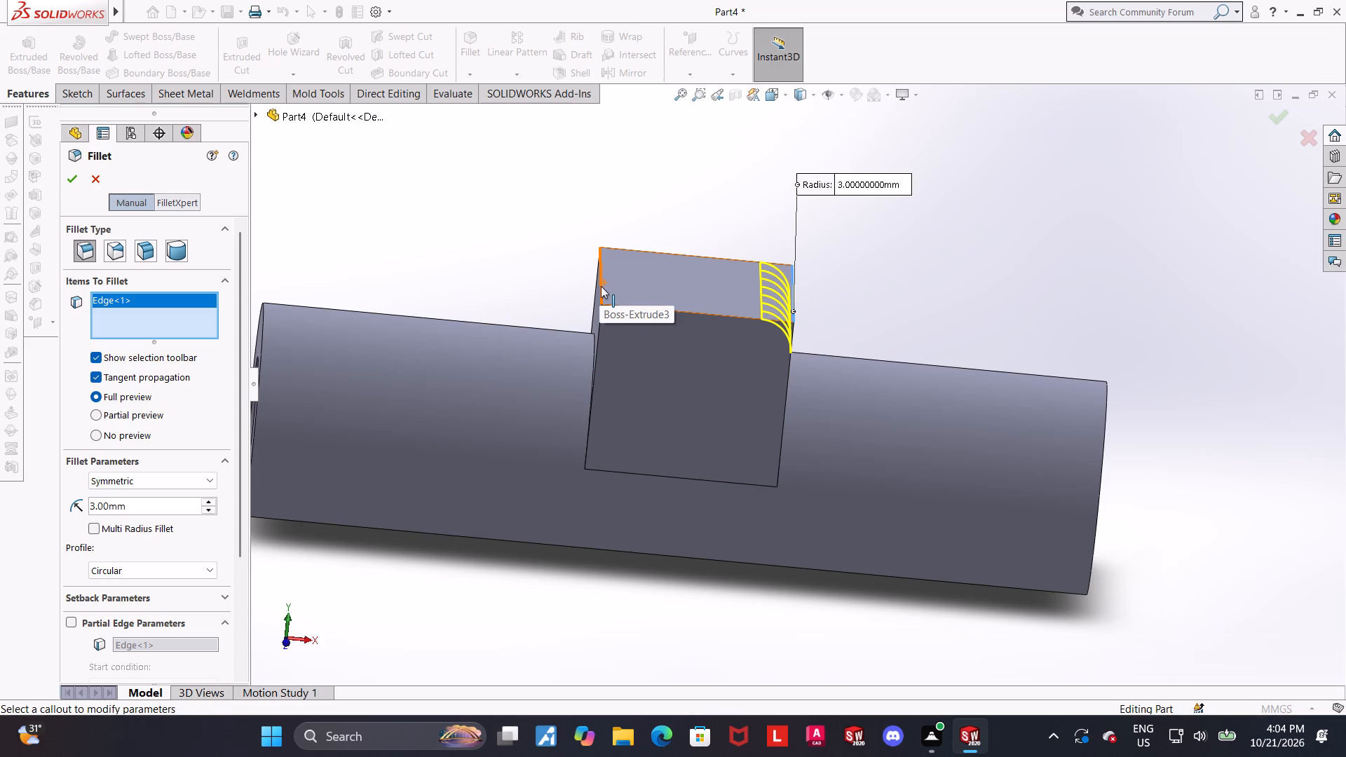
middle_drag(604, 289, 630, 315)
click(627, 299)
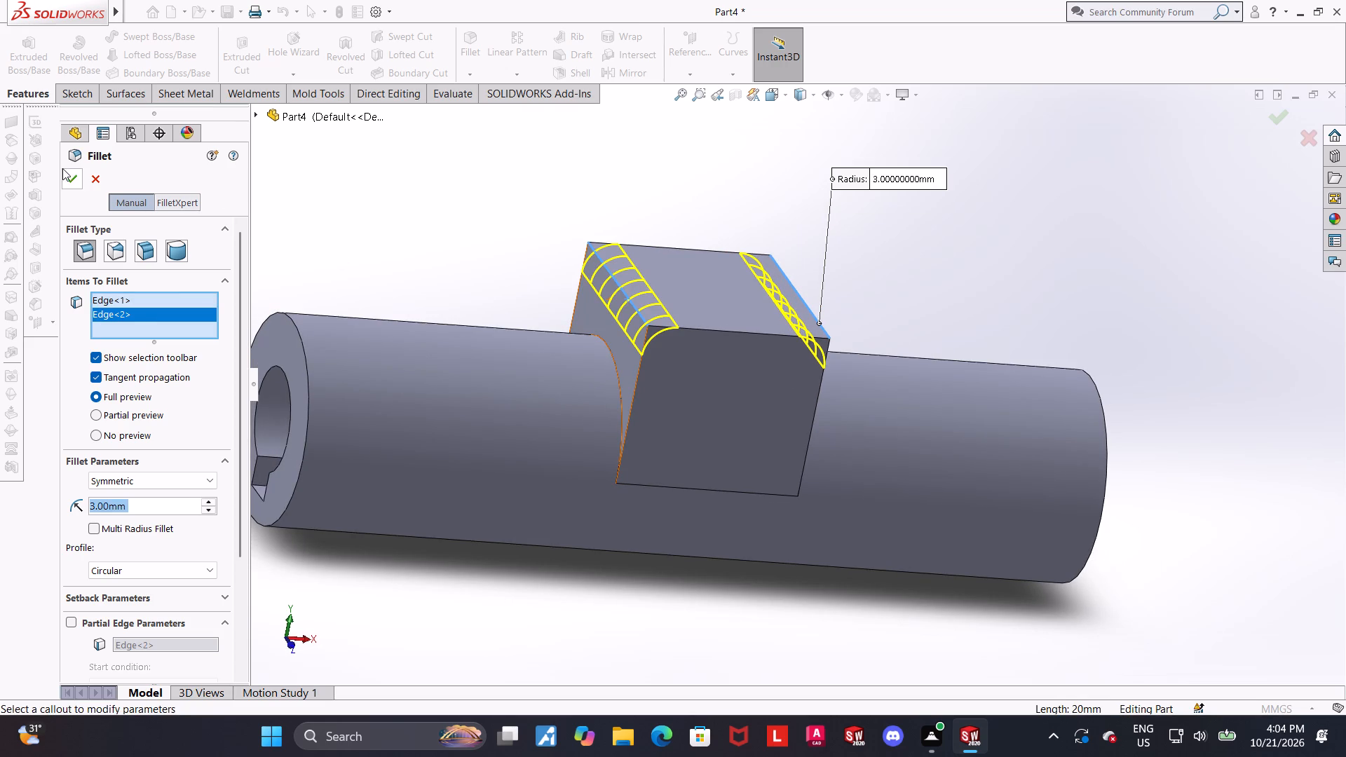
click(67, 174)
click(1012, 317)
Start a new sketch on the boss block's flat face with the rounded top corners, on the +Z side.
middle_drag(1028, 318, 979, 295)
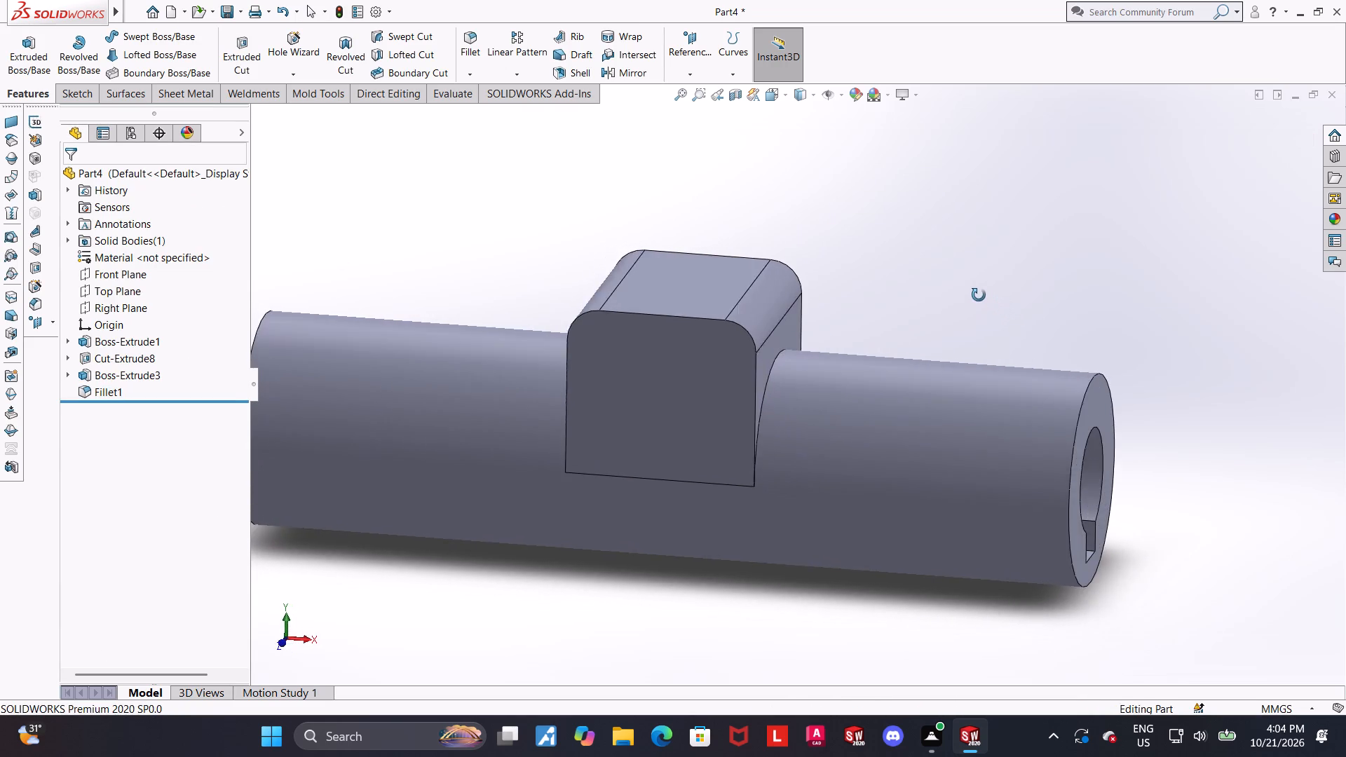
middle_drag(979, 295, 998, 270)
click(740, 345)
click(802, 310)
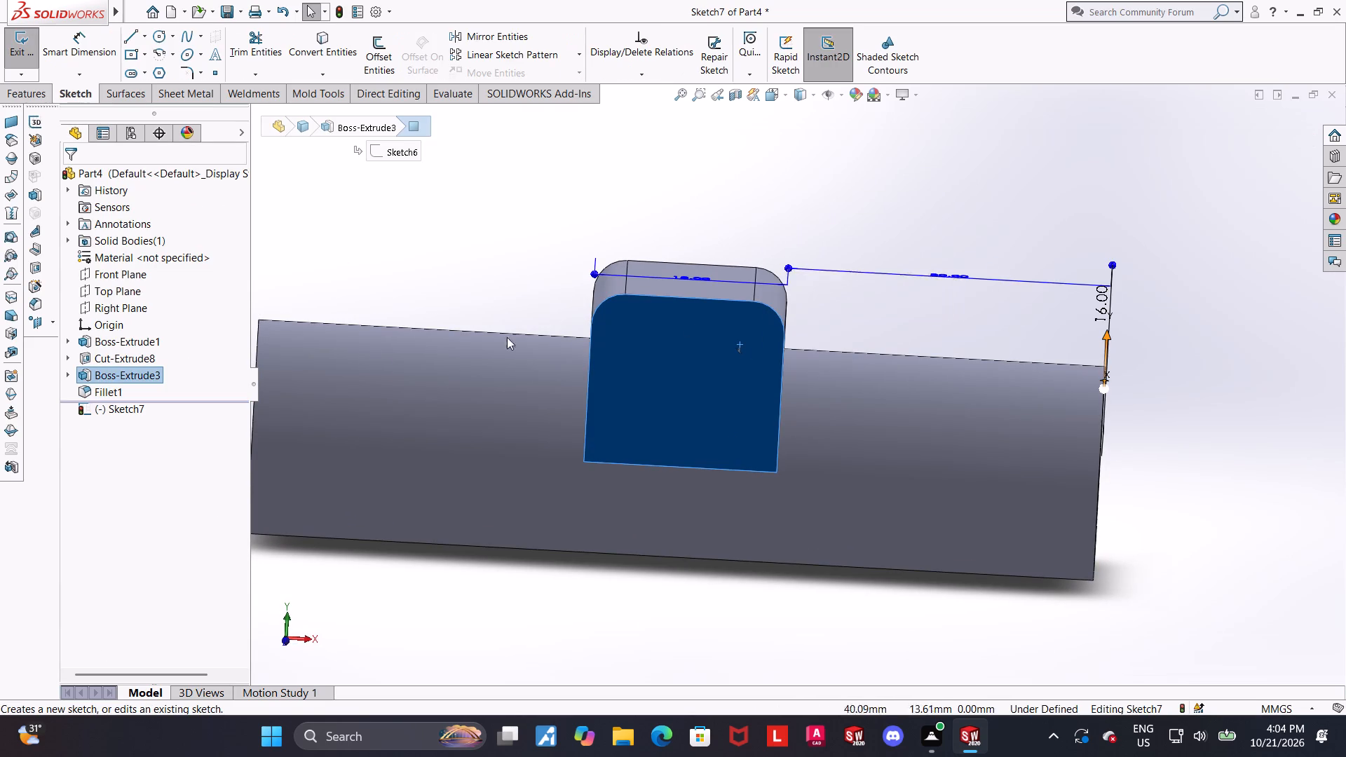
click(88, 407)
click(128, 391)
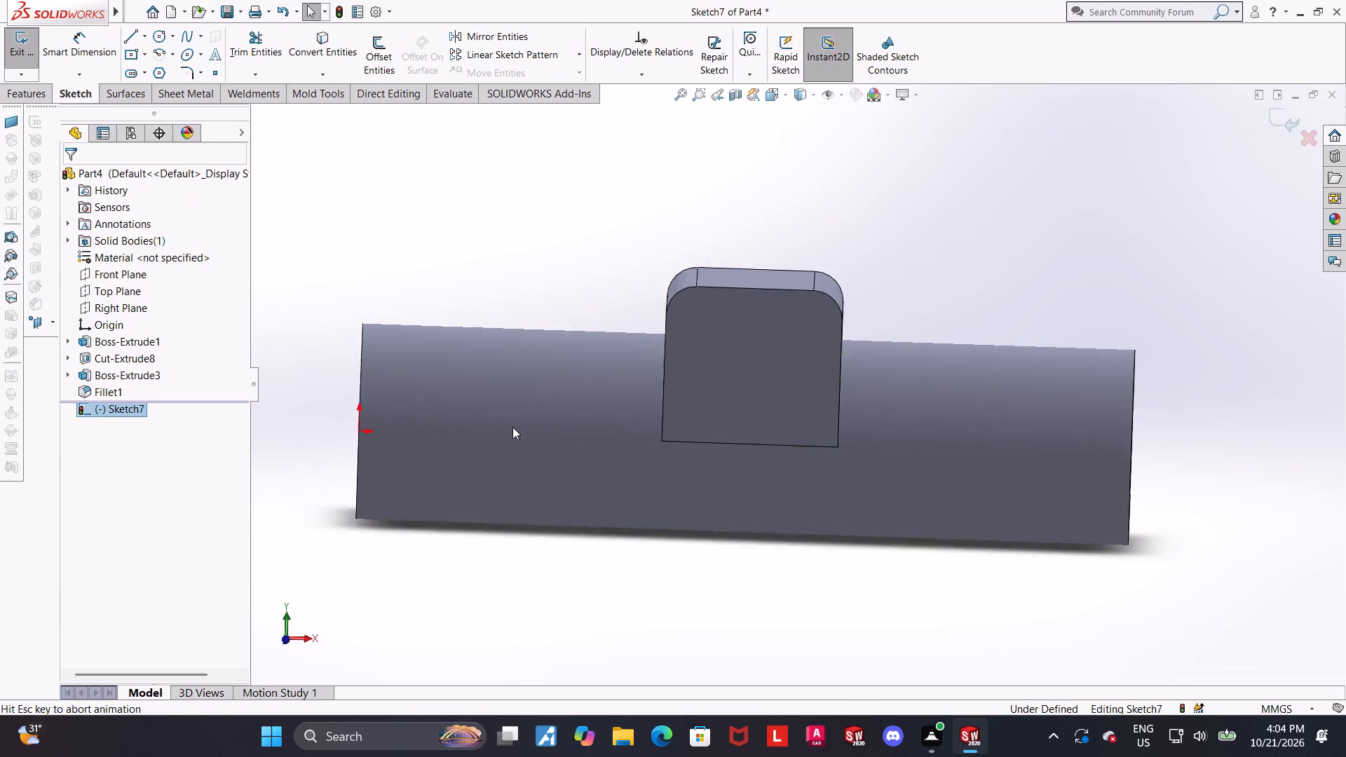
scroll(979, 430, up, 3)
scroll(949, 343, down, 4)
middle_drag(958, 446, 829, 451)
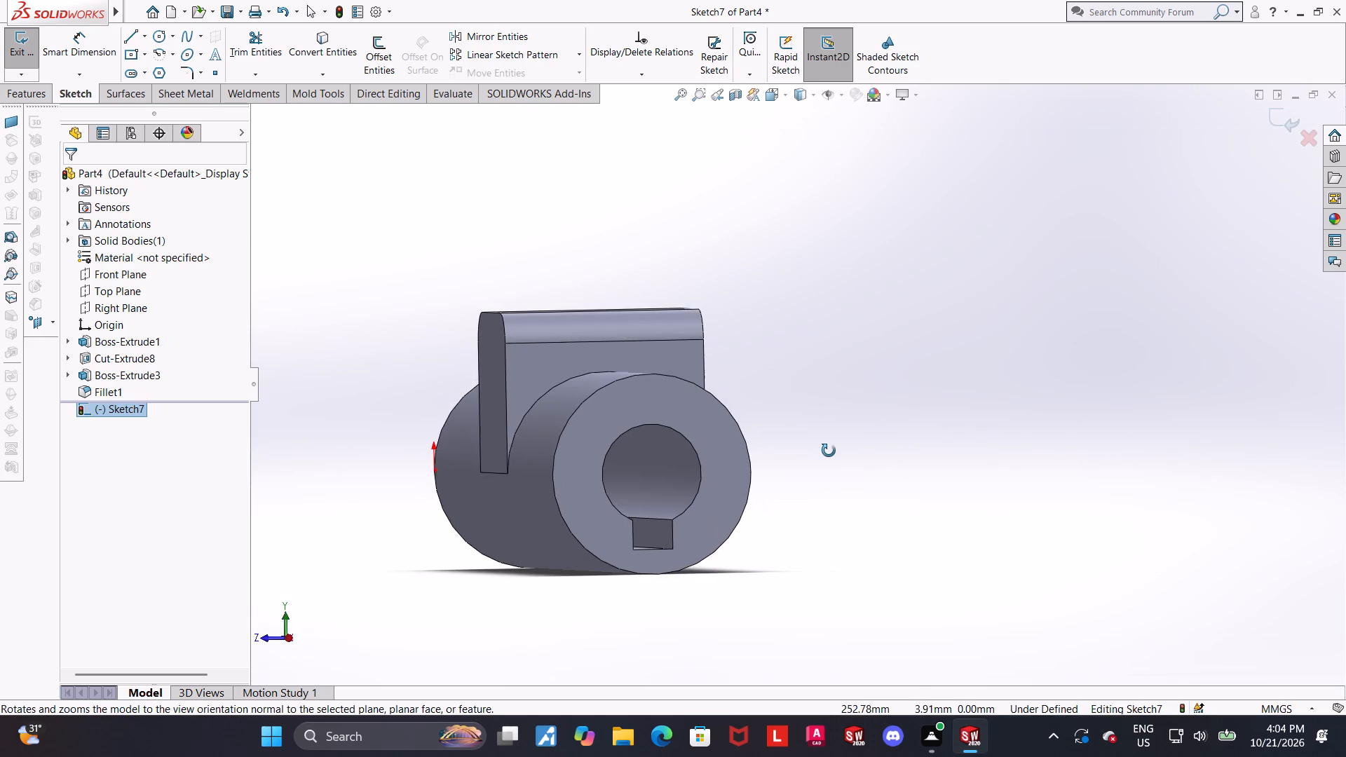
middle_drag(829, 451, 862, 461)
click(91, 413)
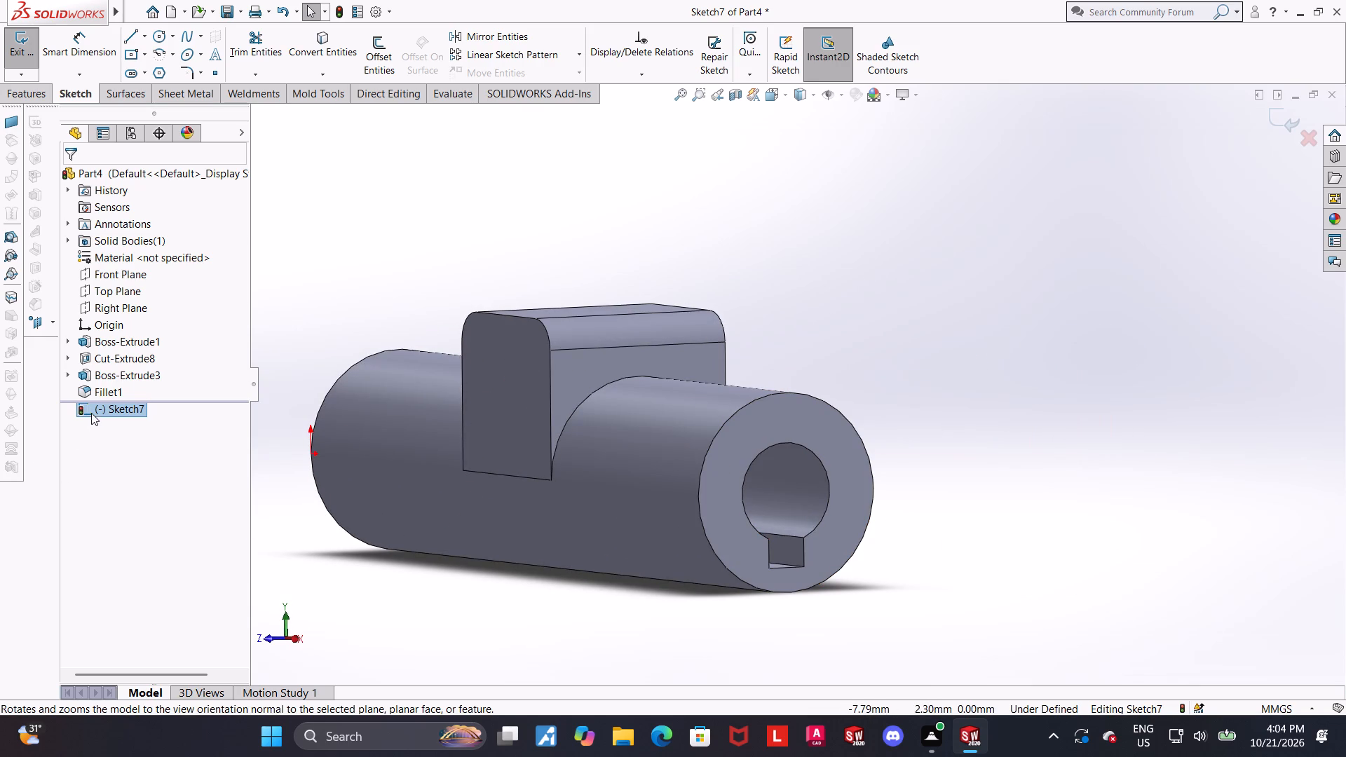
click(133, 389)
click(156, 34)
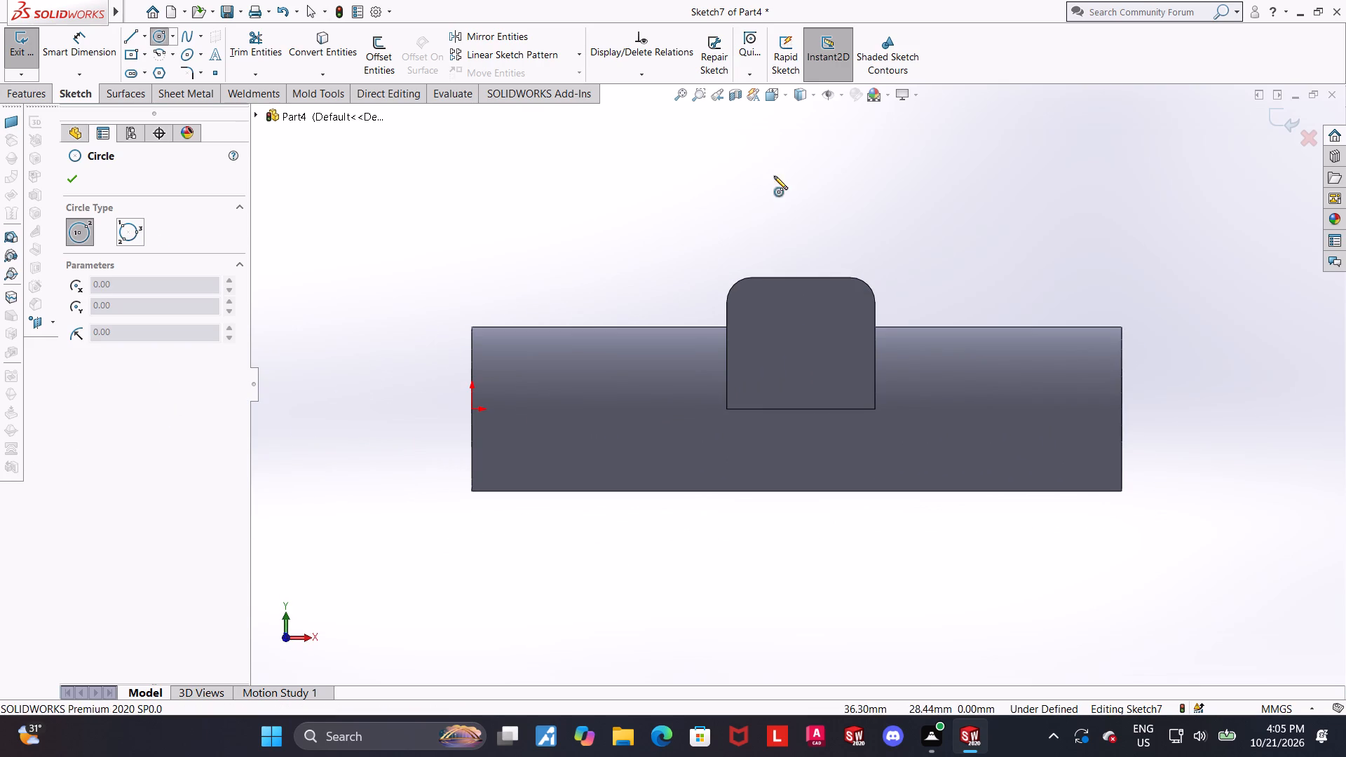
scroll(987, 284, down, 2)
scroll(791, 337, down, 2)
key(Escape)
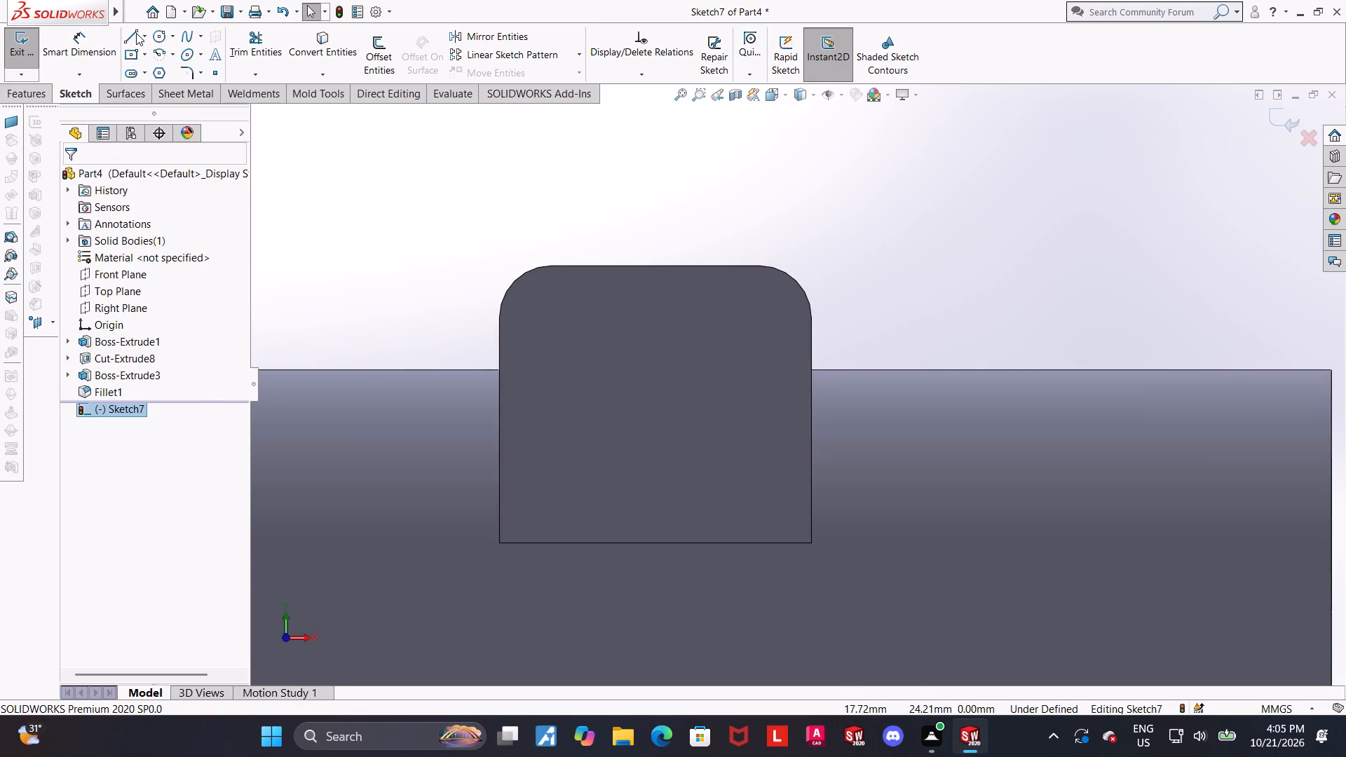
Sketch a closed U-shaped profile down from the face's top edge, about 6.4 mm wide, with a tangent bottom arc of about 3.2 mm radius.
click(136, 33)
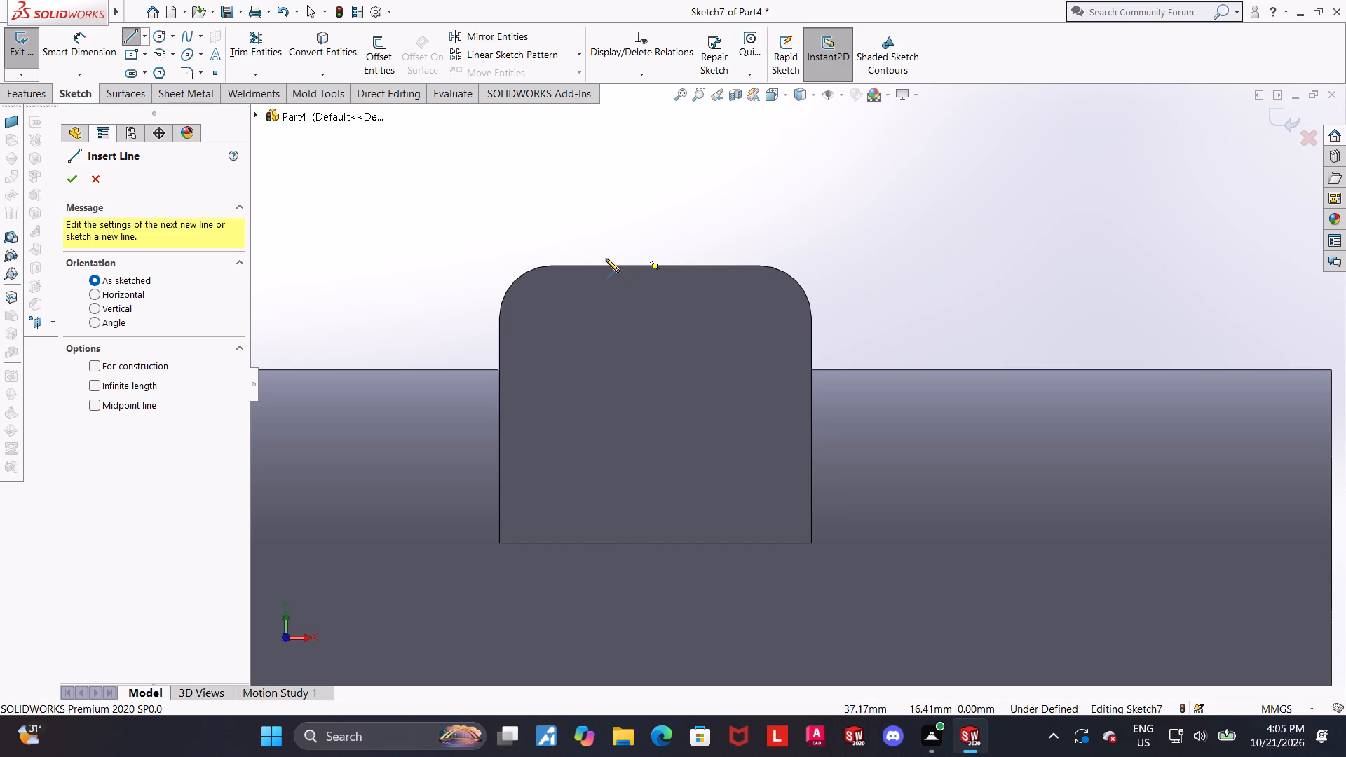
click(592, 266)
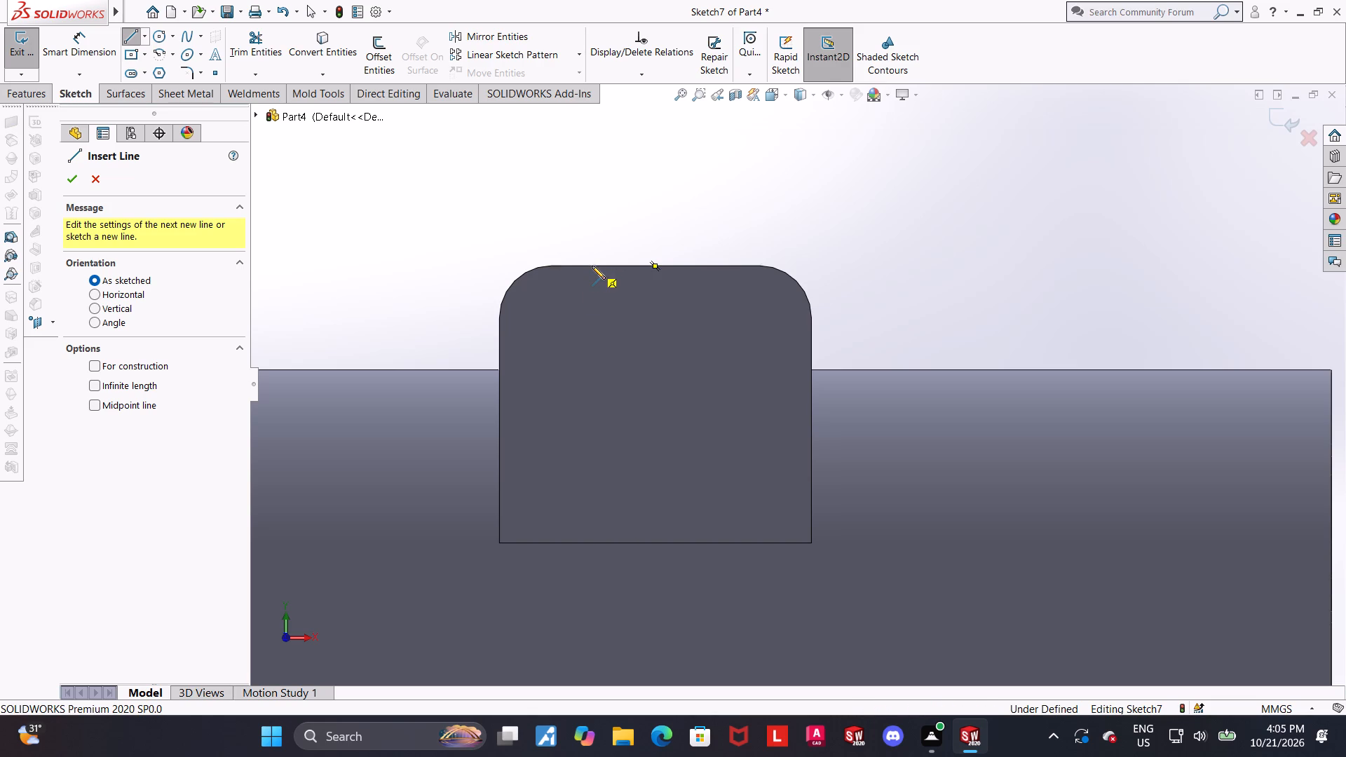
click(590, 360)
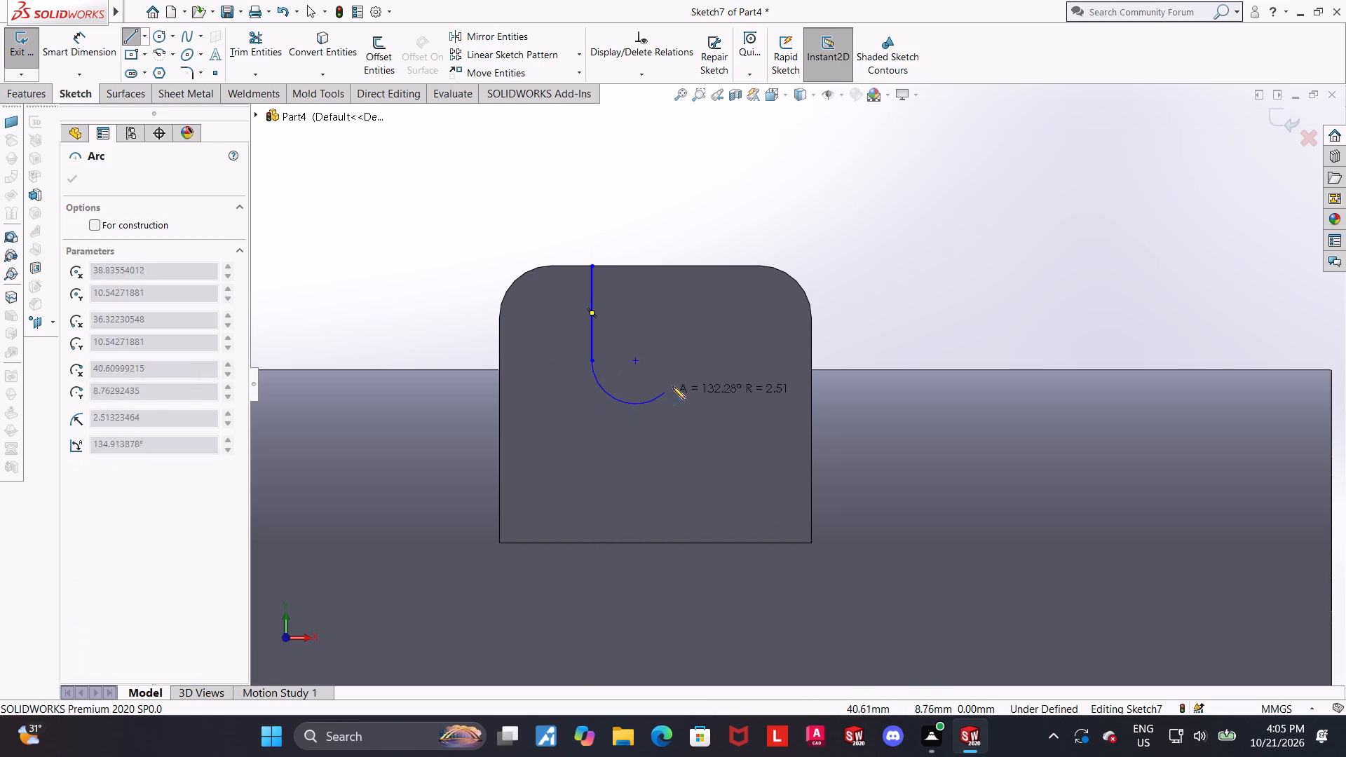
click(702, 360)
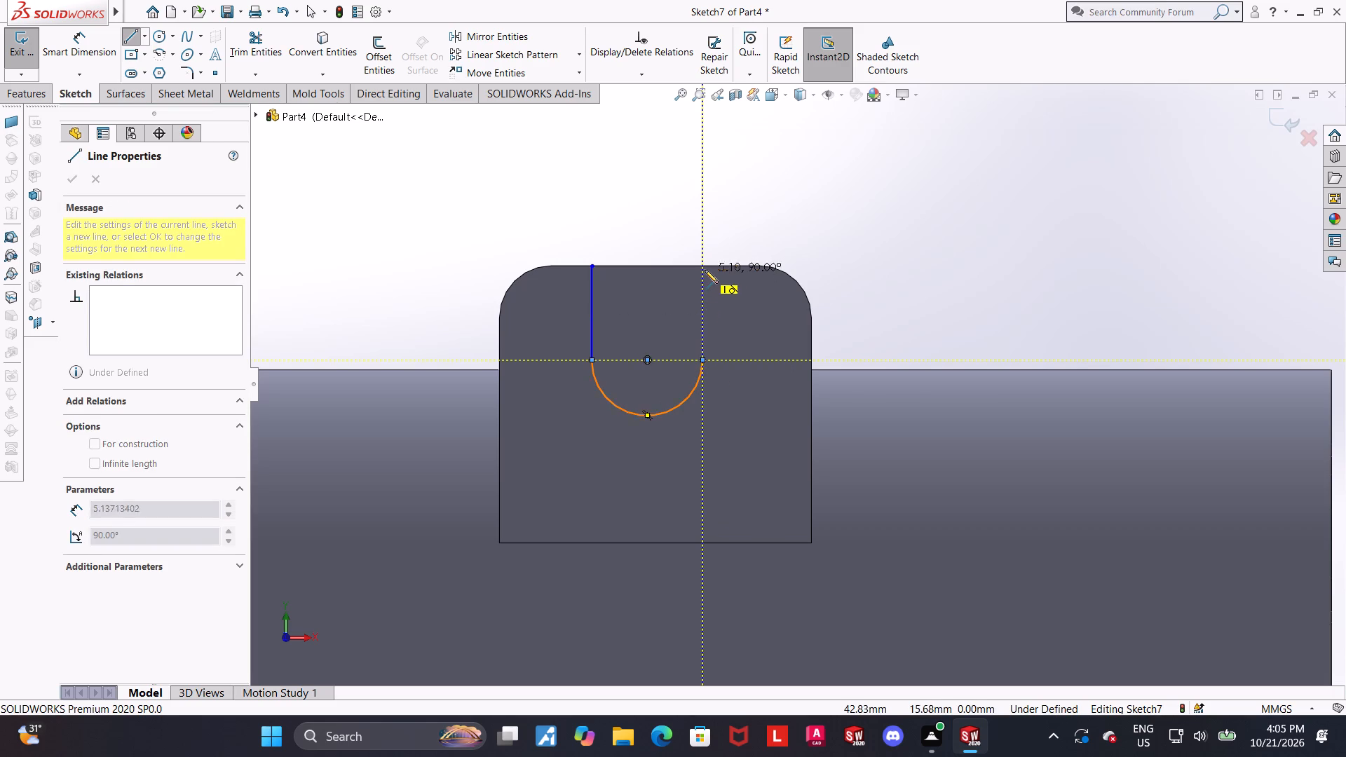
click(705, 266)
click(594, 267)
key(Escape)
scroll(659, 352, up, 2)
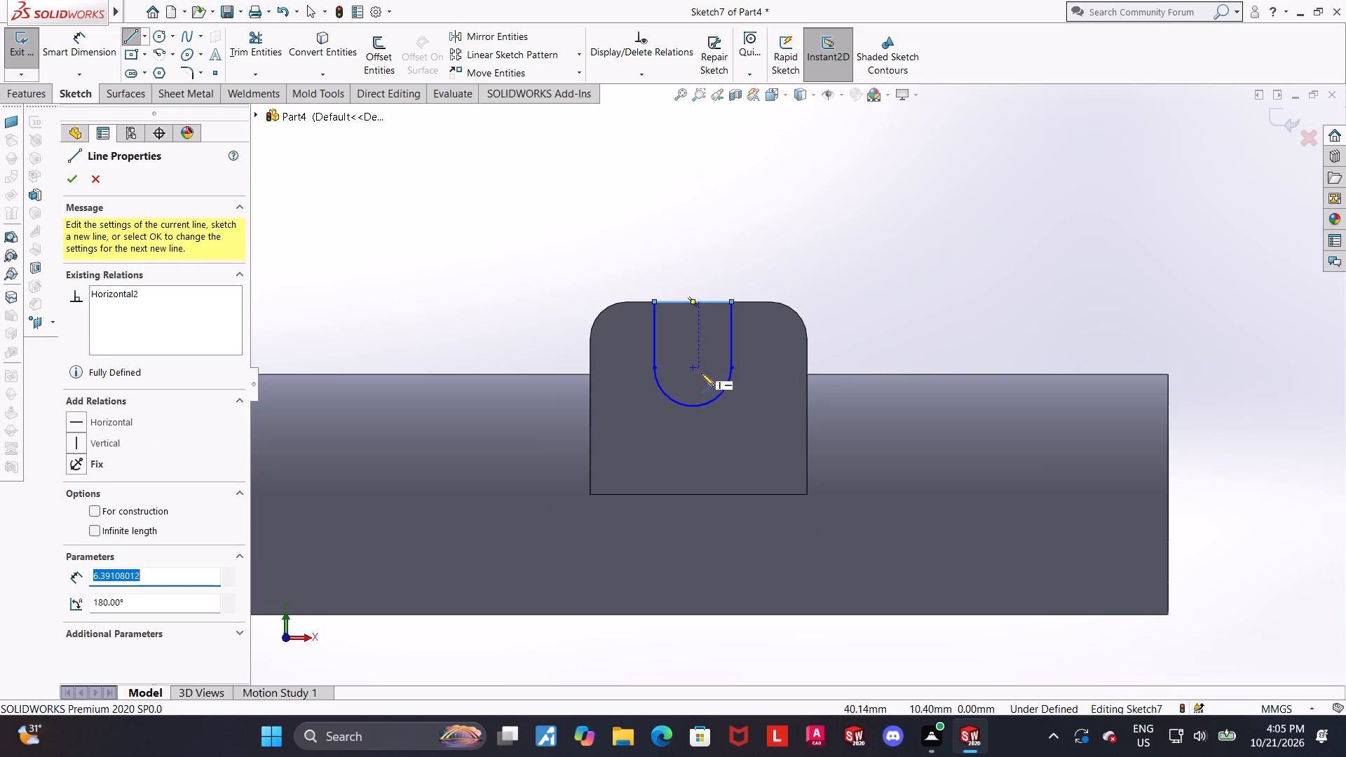
key(Escape)
Align the arc's centre vertically with the midpoint of the boss face's bottom edge.
click(694, 368)
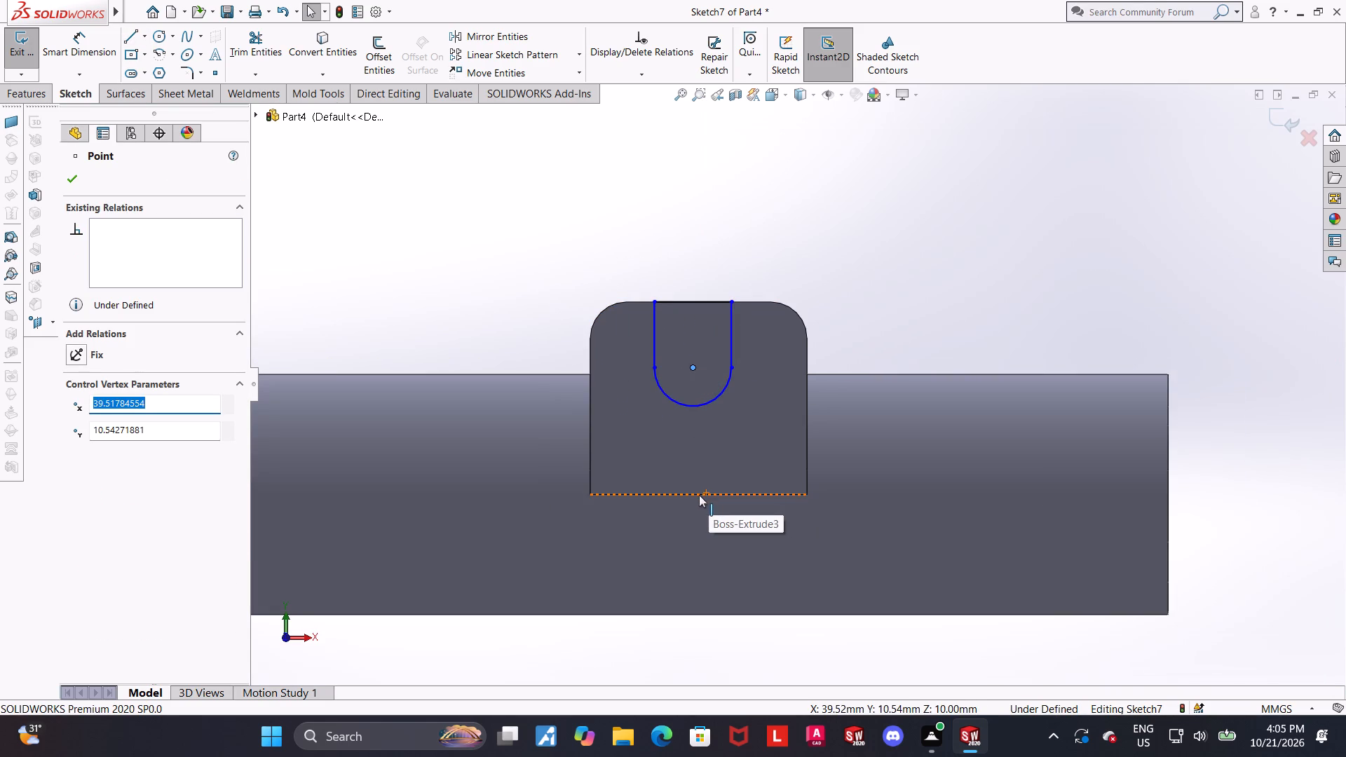
click(698, 495)
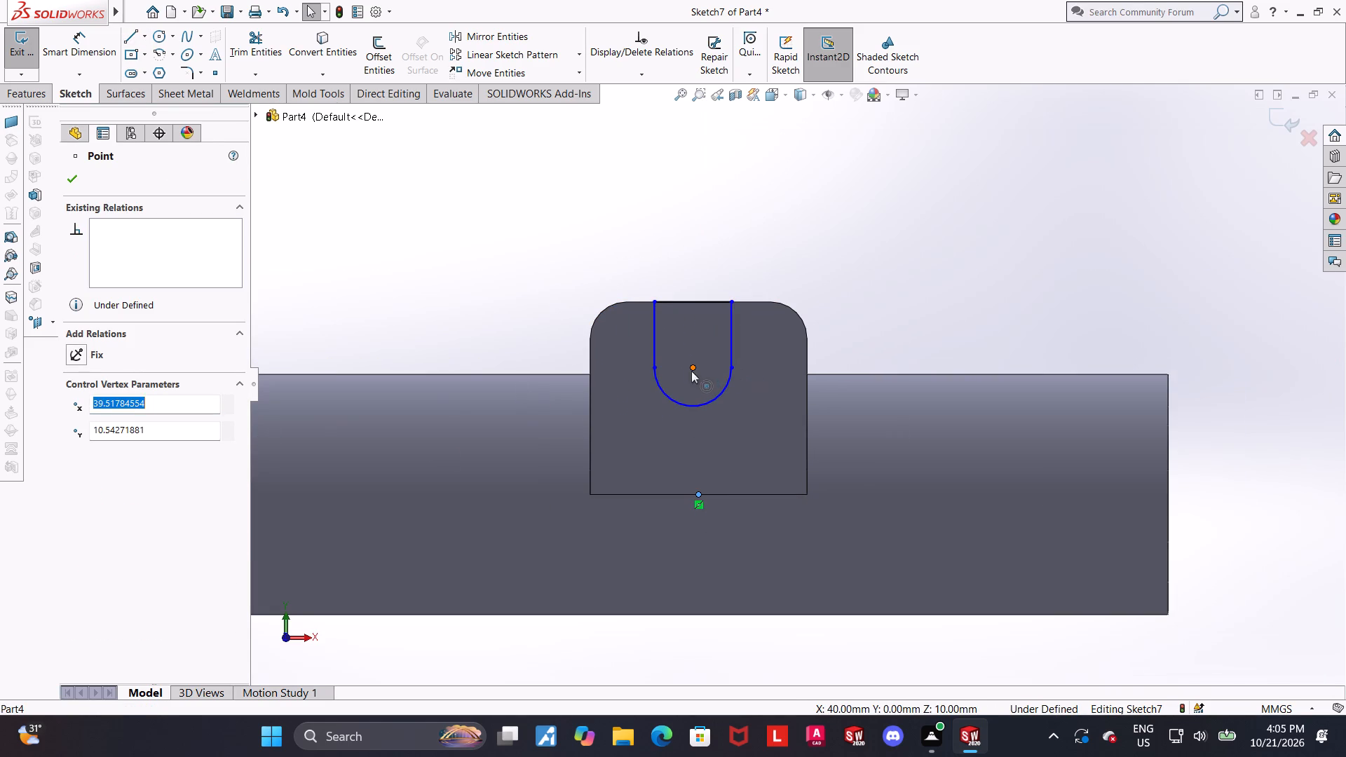
ctrl+click(691, 371)
click(79, 453)
key(Escape)
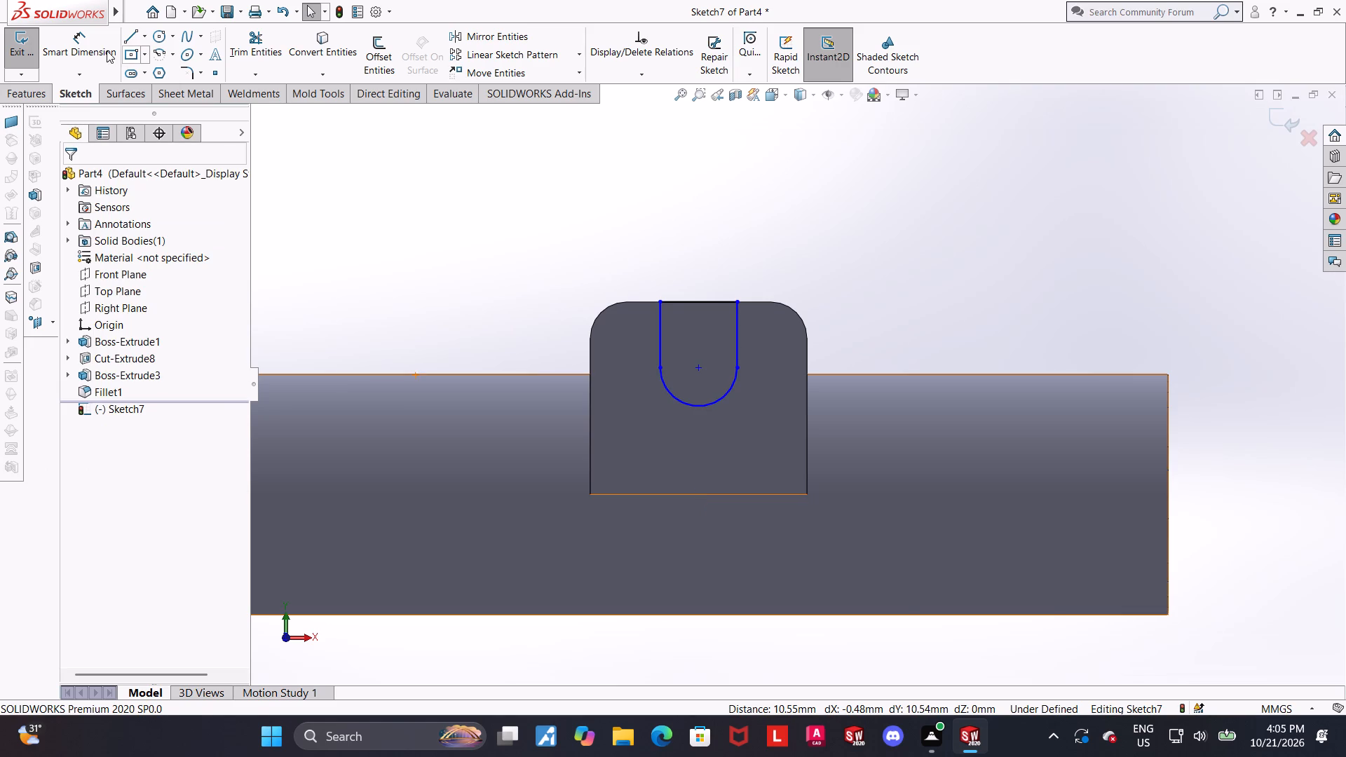
Dimension the U profile's bottom arc to a 6 mm radius.
click(107, 50)
click(719, 404)
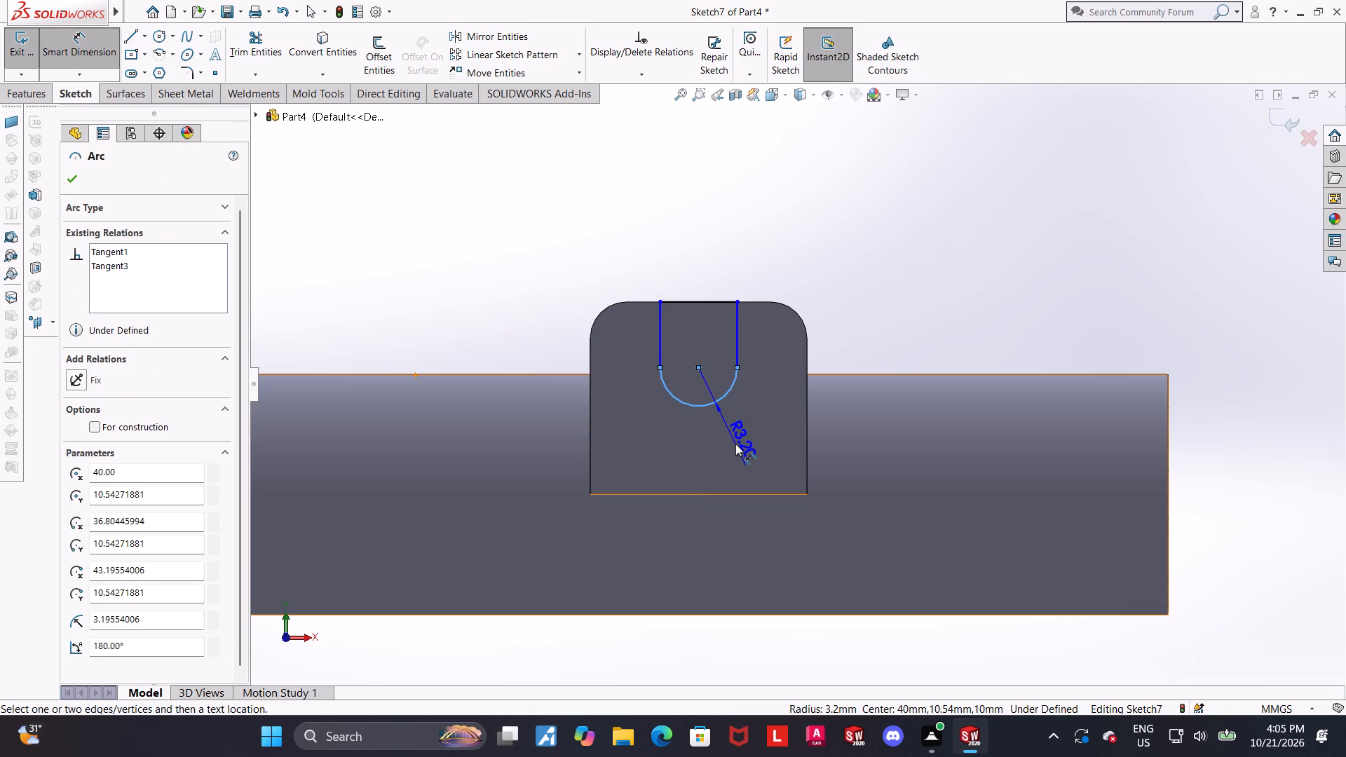
click(735, 444)
key(6)
key(Return)
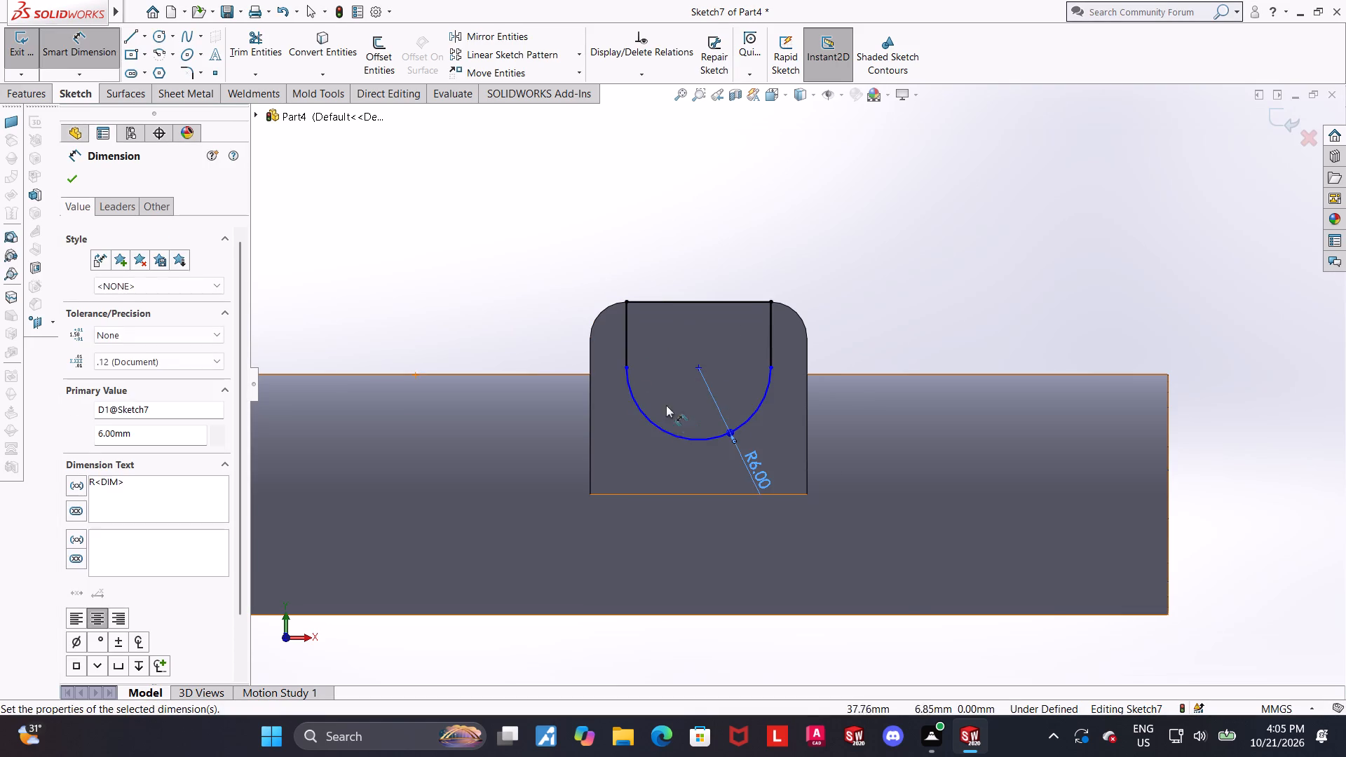
key(Escape)
Dimension the arc centre 5 mm below the profile's top line.
click(98, 41)
scroll(500, 344, up, 1)
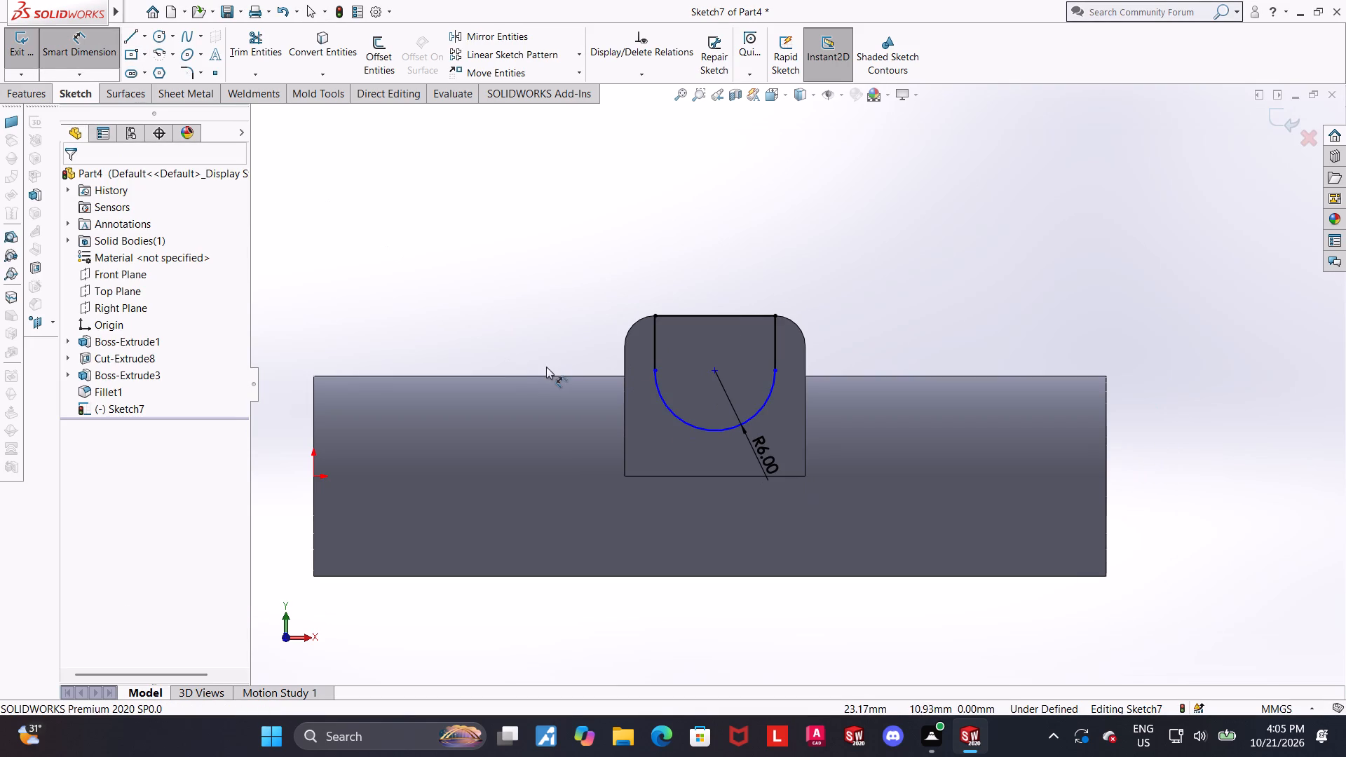
click(716, 373)
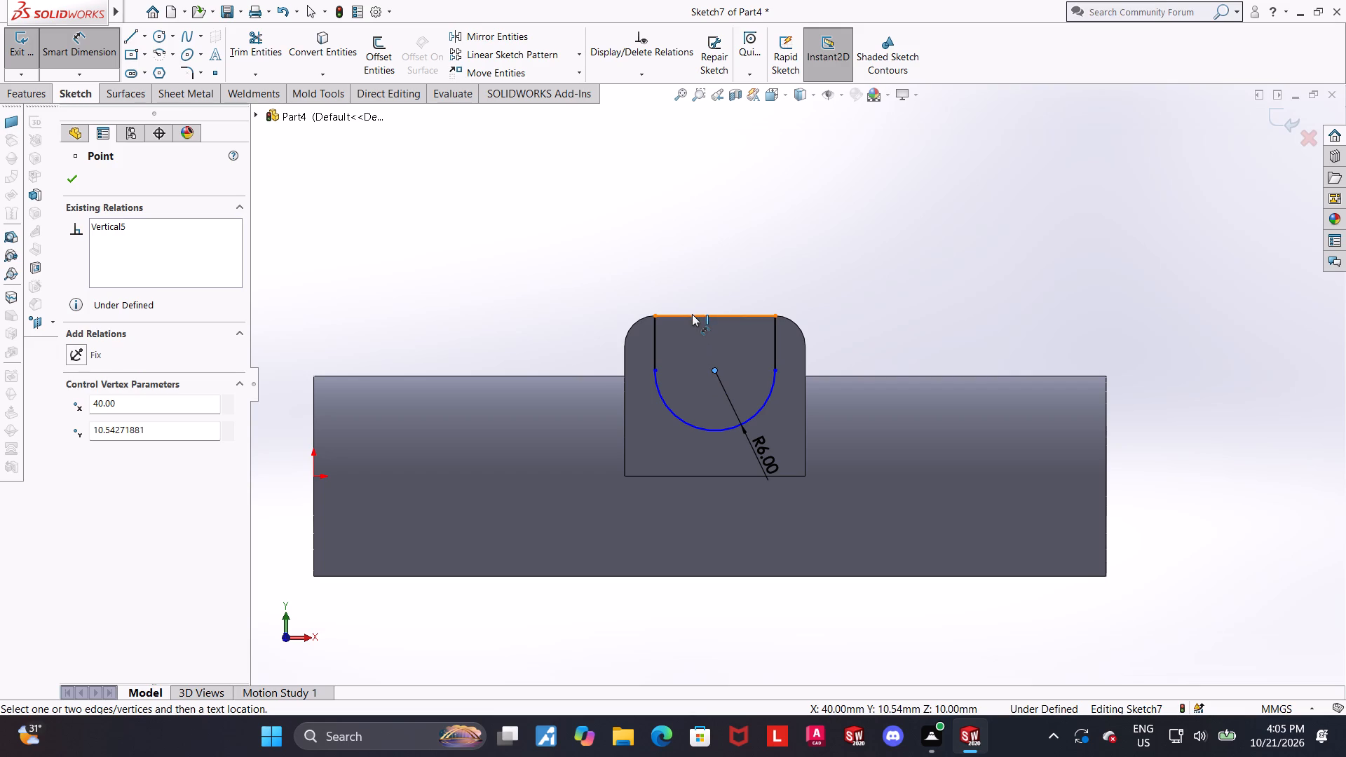
click(692, 314)
click(526, 348)
key(5)
key(Return)
key(Escape)
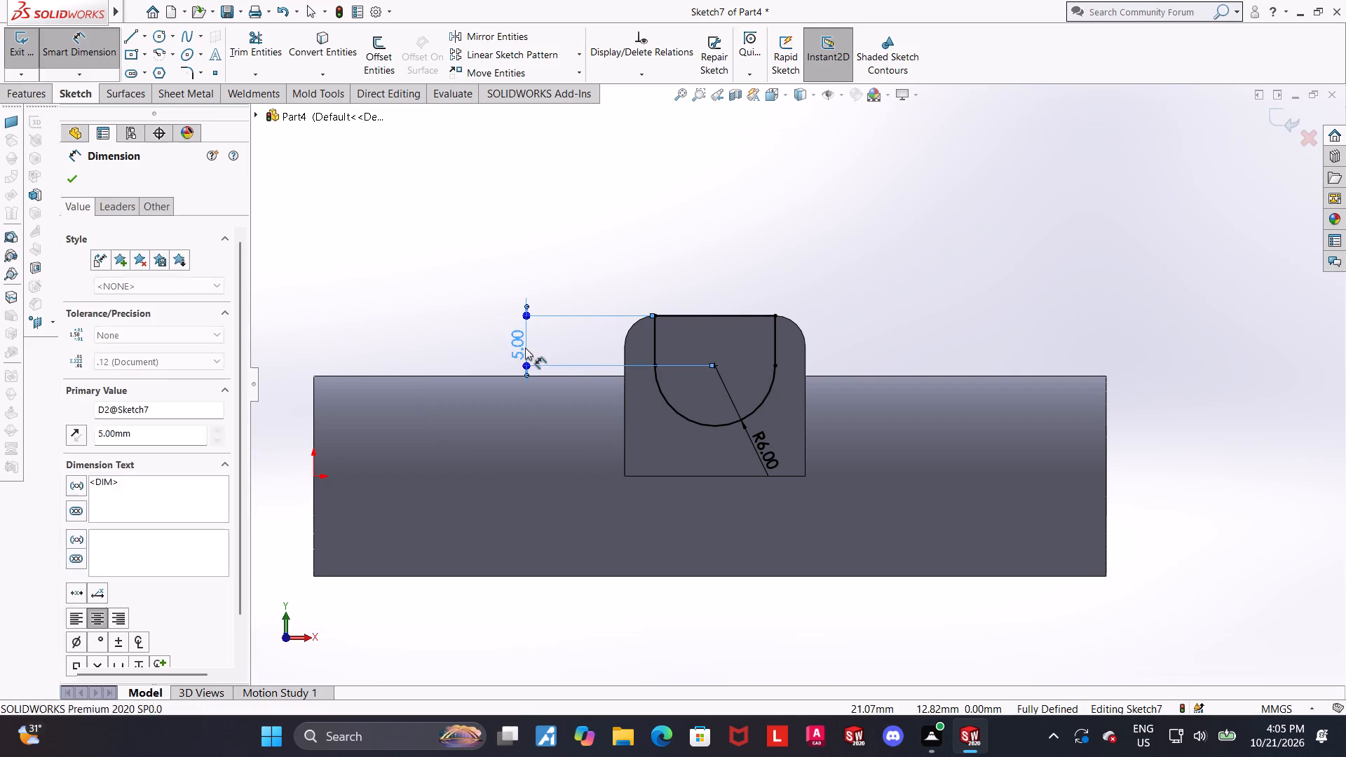
Finish and close the U-shaped groove sketch on the boss face.
middle_drag(1089, 363, 1009, 392)
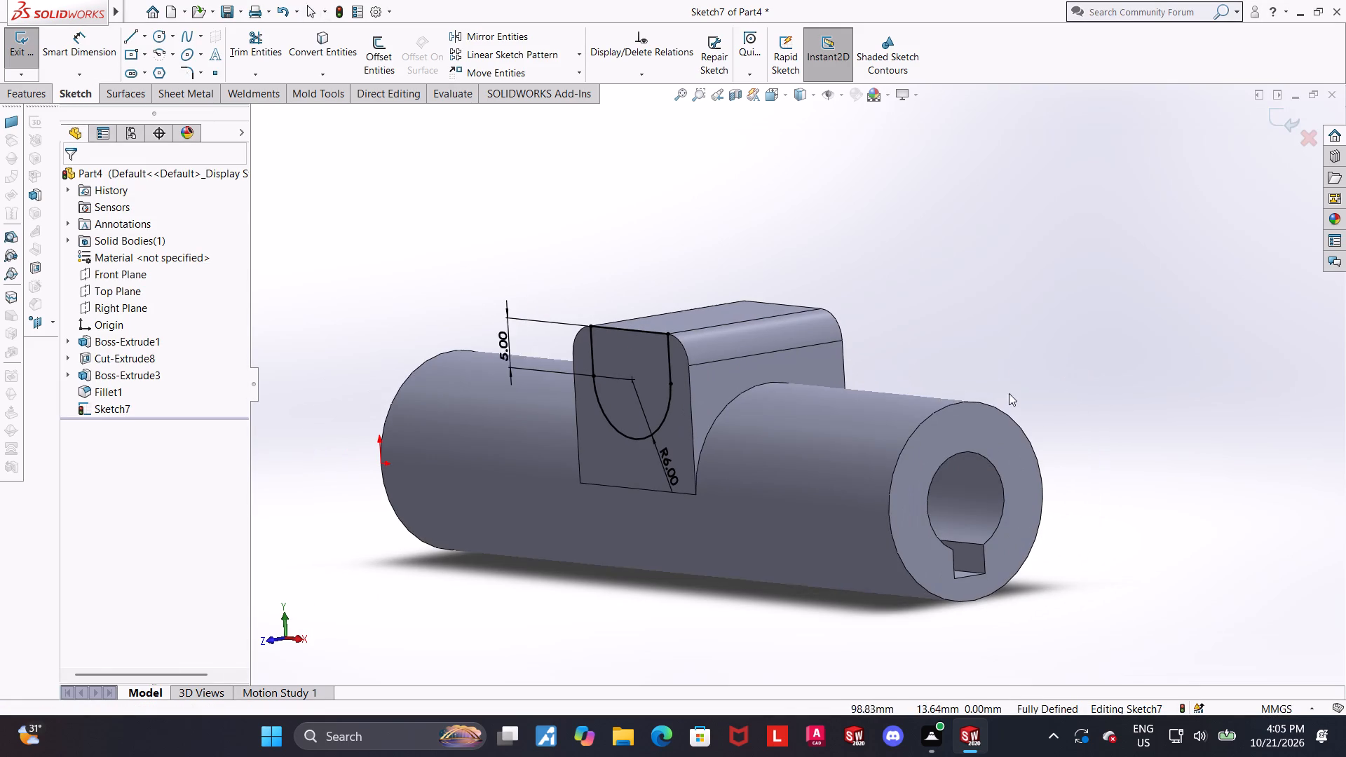
click(1289, 114)
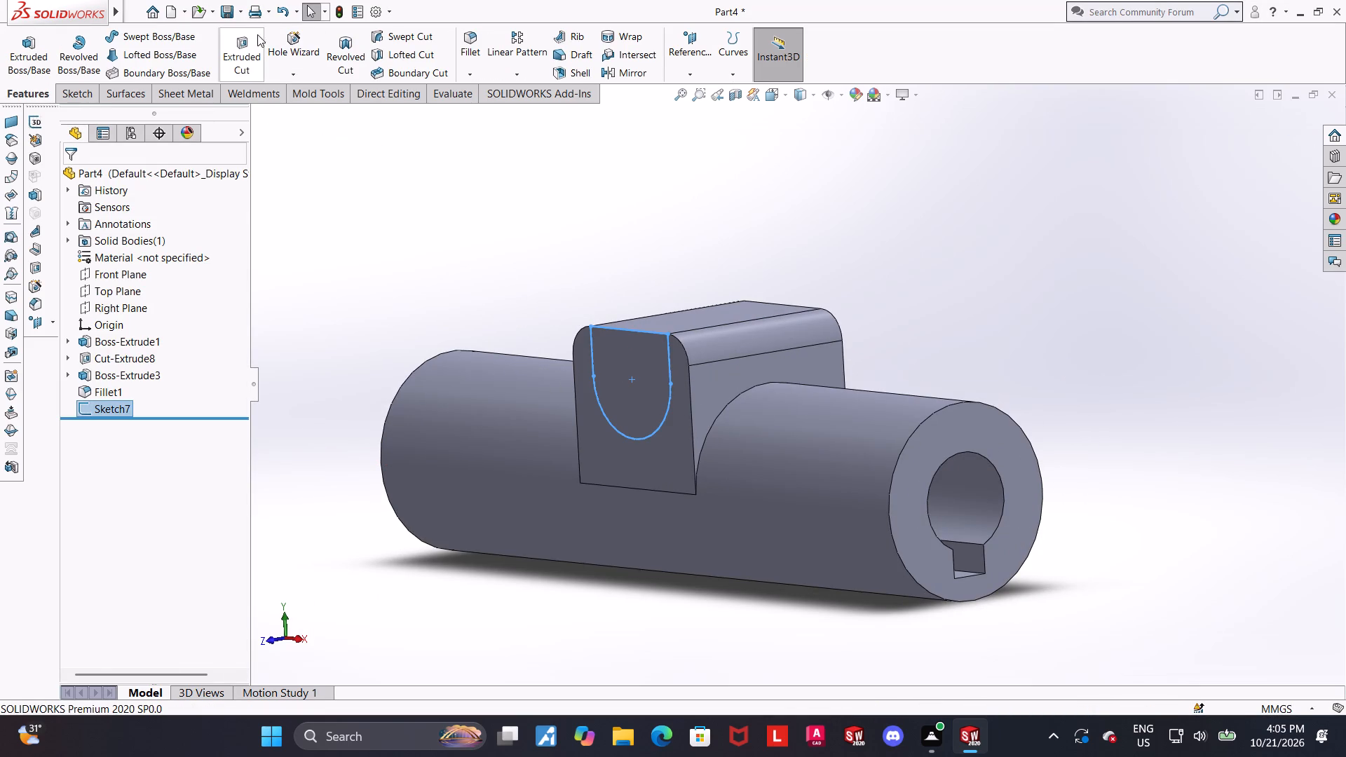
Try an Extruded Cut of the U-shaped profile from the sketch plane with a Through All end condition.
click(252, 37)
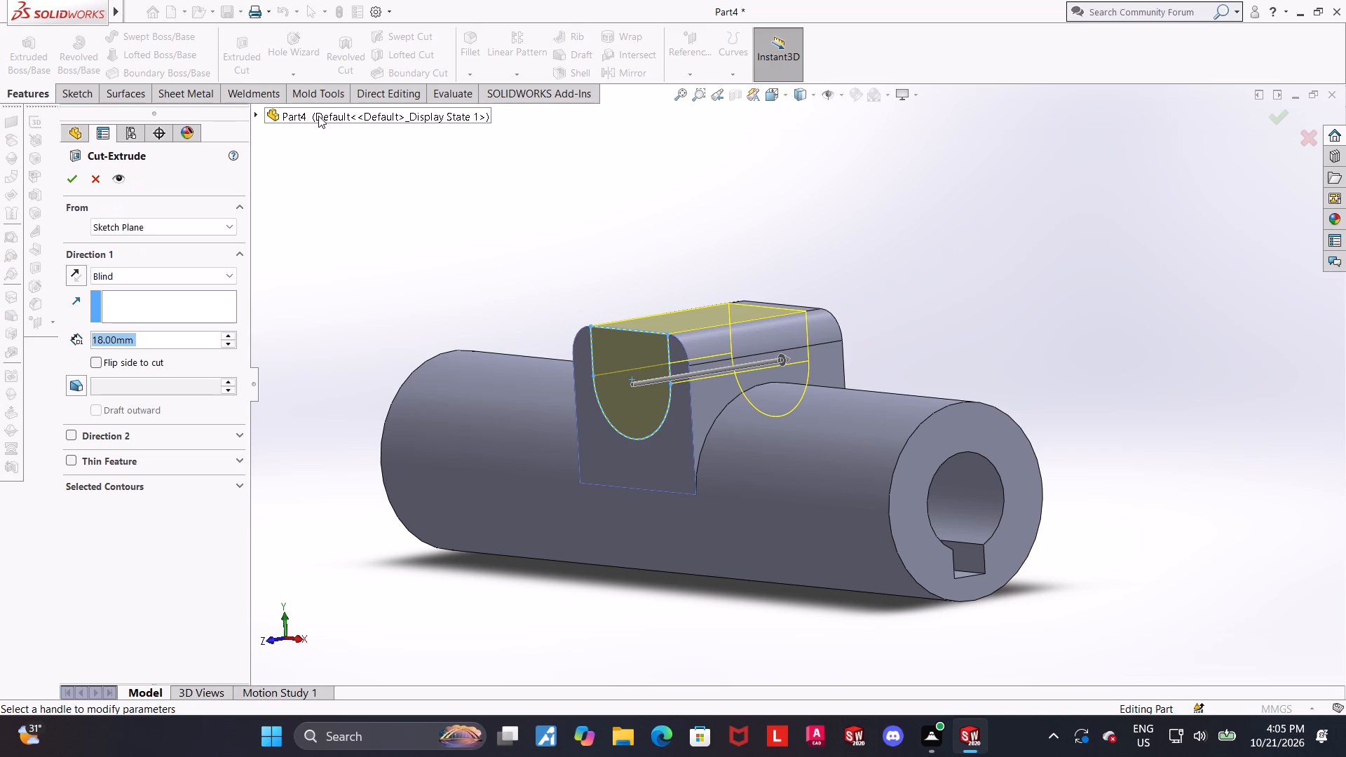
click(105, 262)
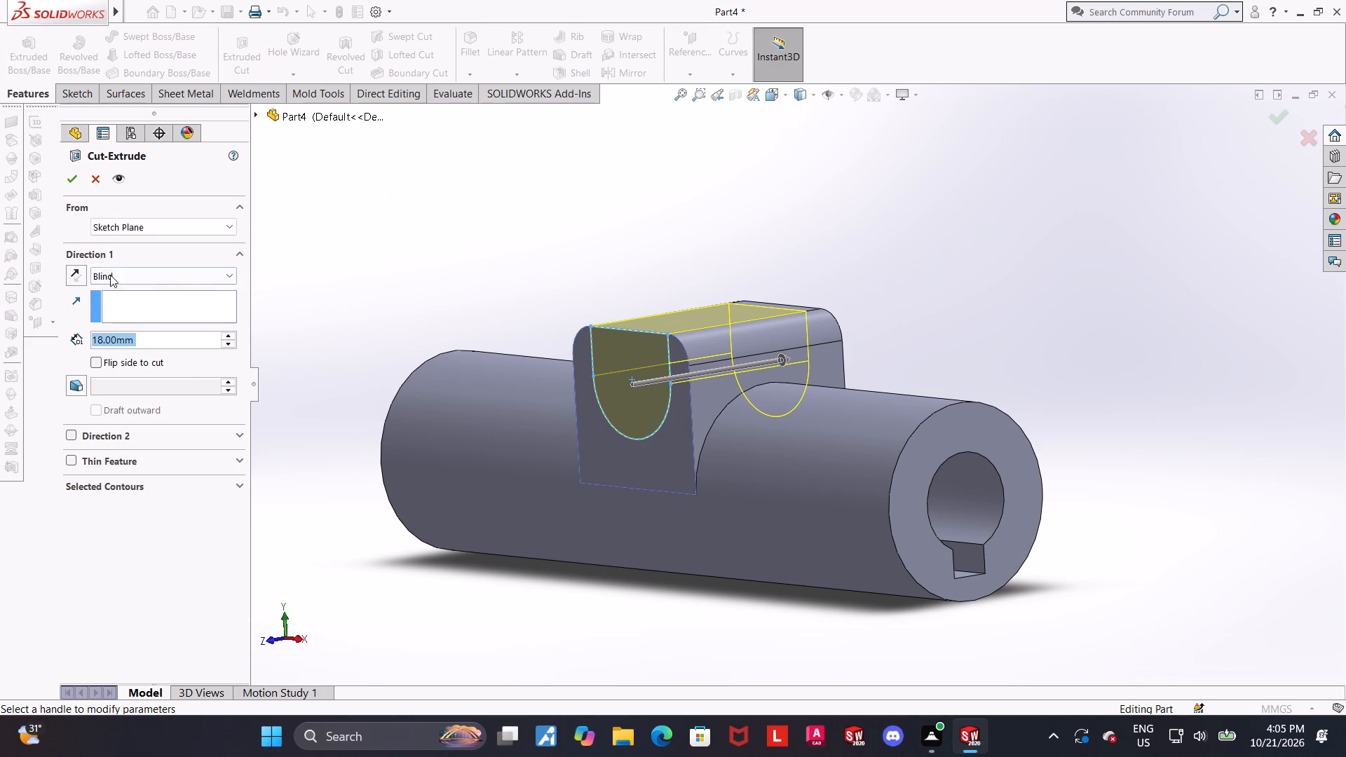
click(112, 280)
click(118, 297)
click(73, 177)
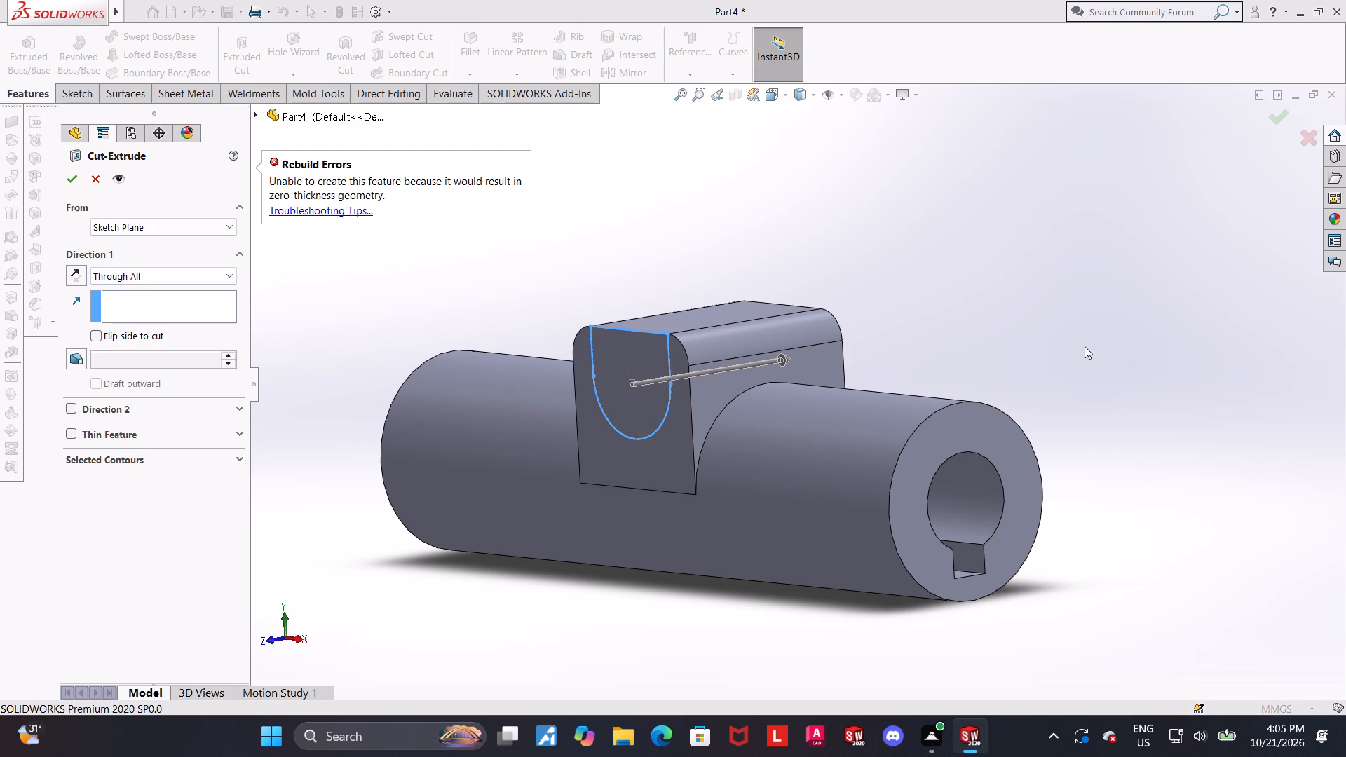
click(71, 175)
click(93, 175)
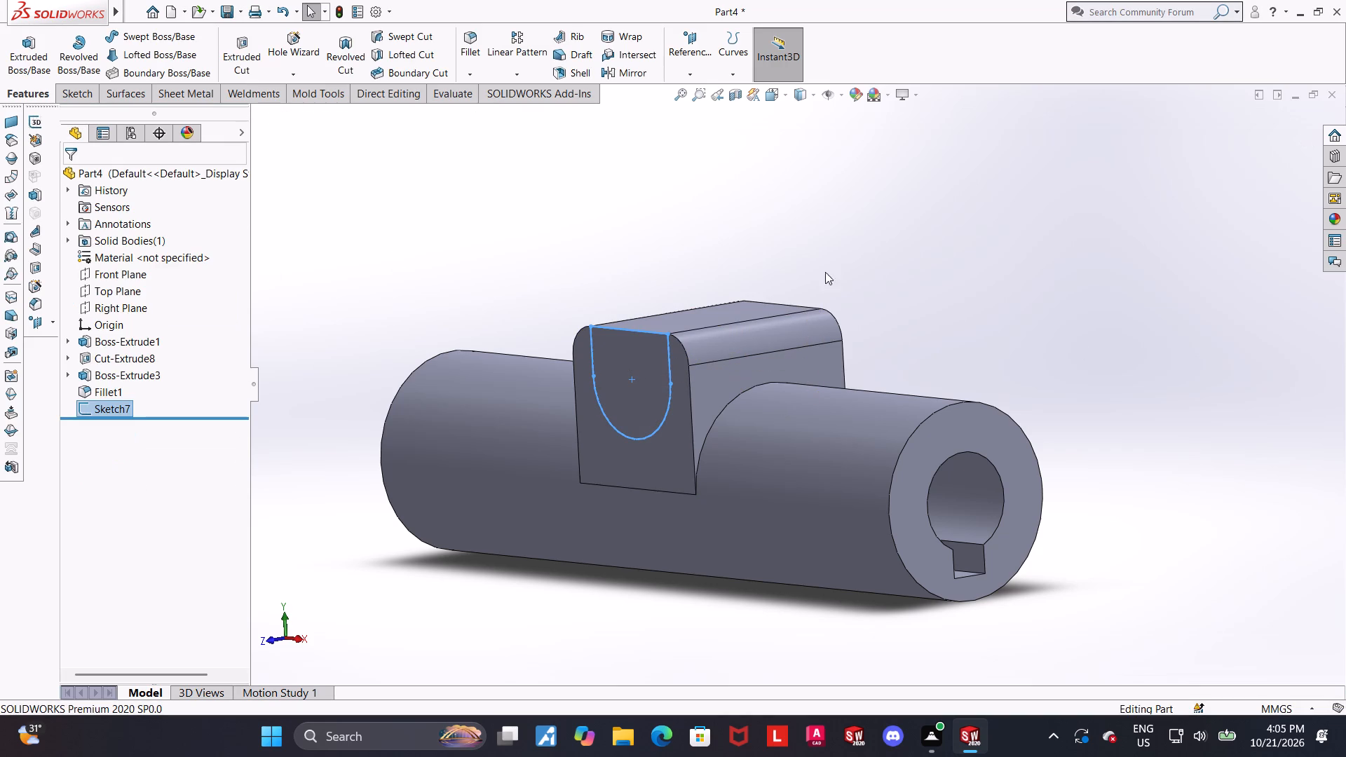
Examine the U profile on the boss face and how it sits against the filleted top edges and the cylinder.
middle_drag(918, 294, 928, 302)
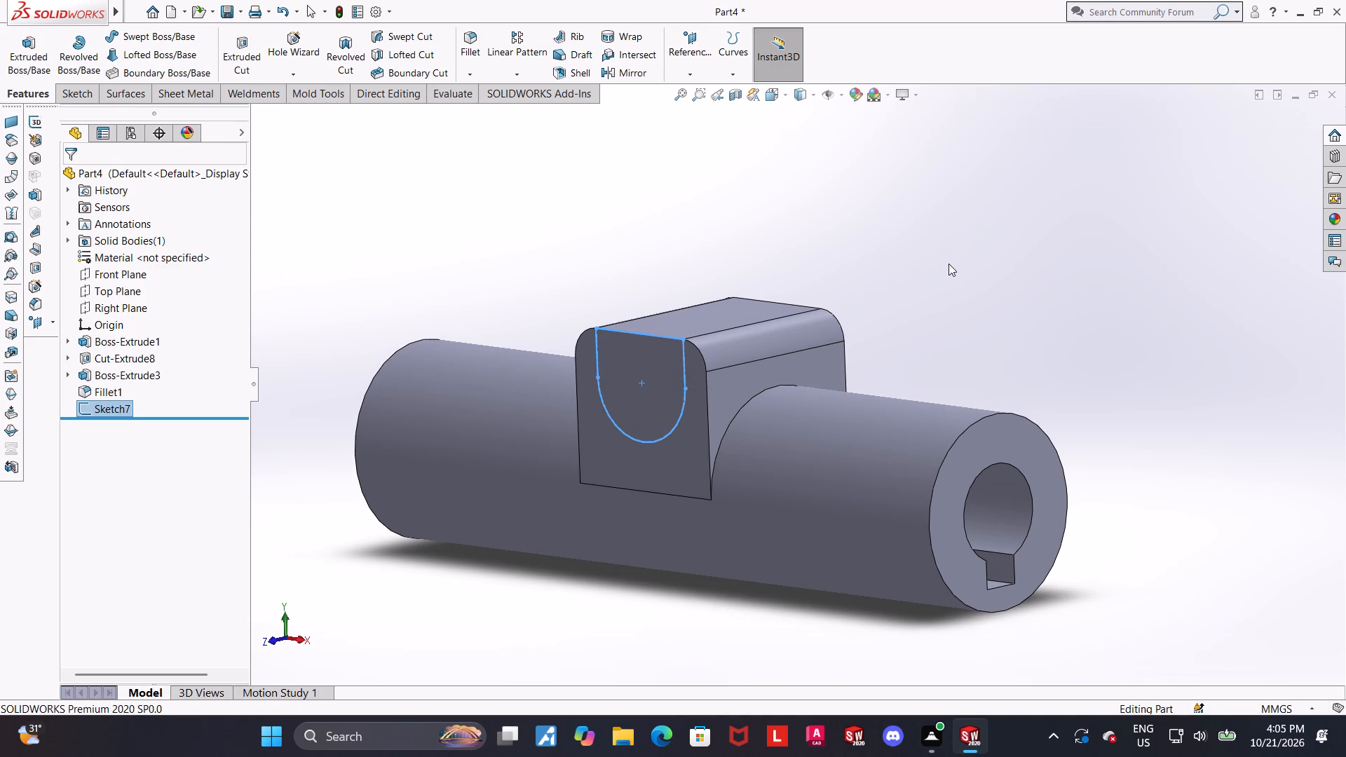
middle_drag(1017, 347, 958, 331)
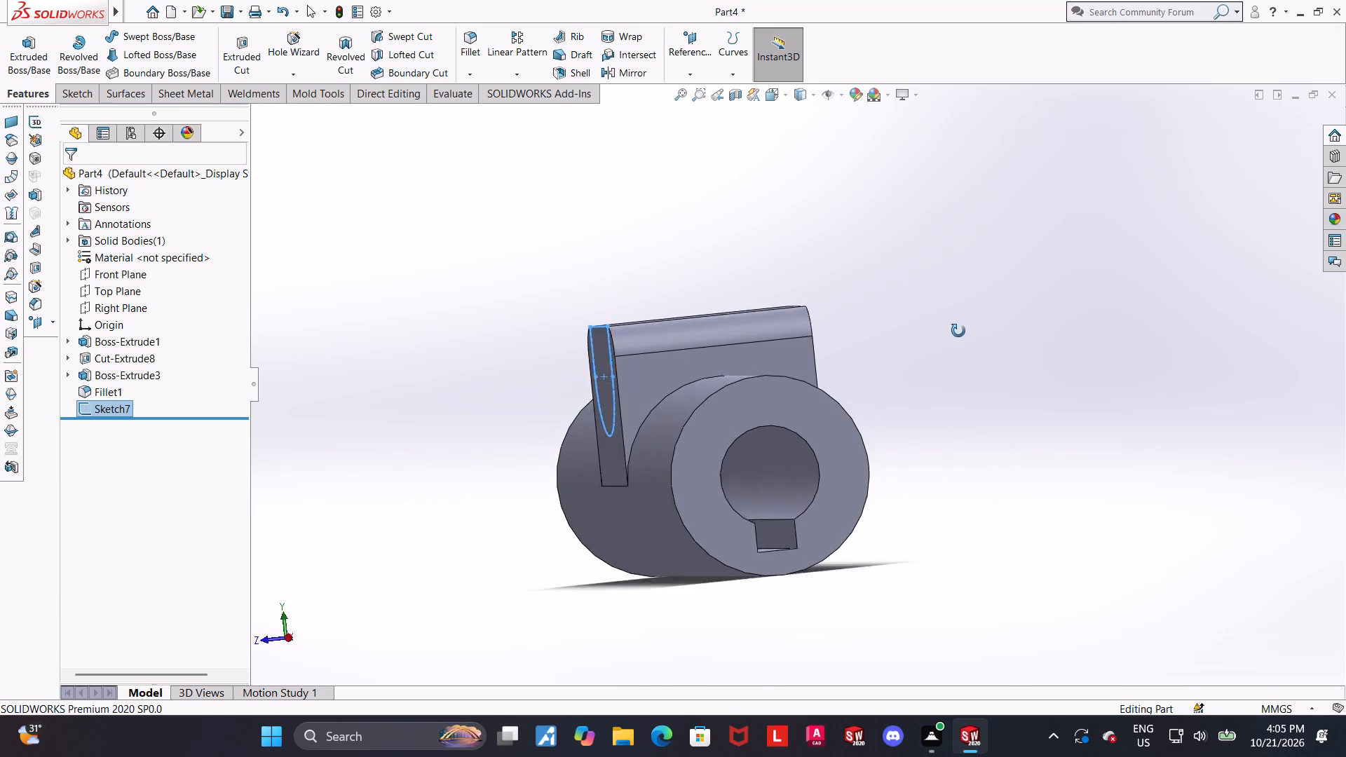
middle_drag(958, 331, 981, 365)
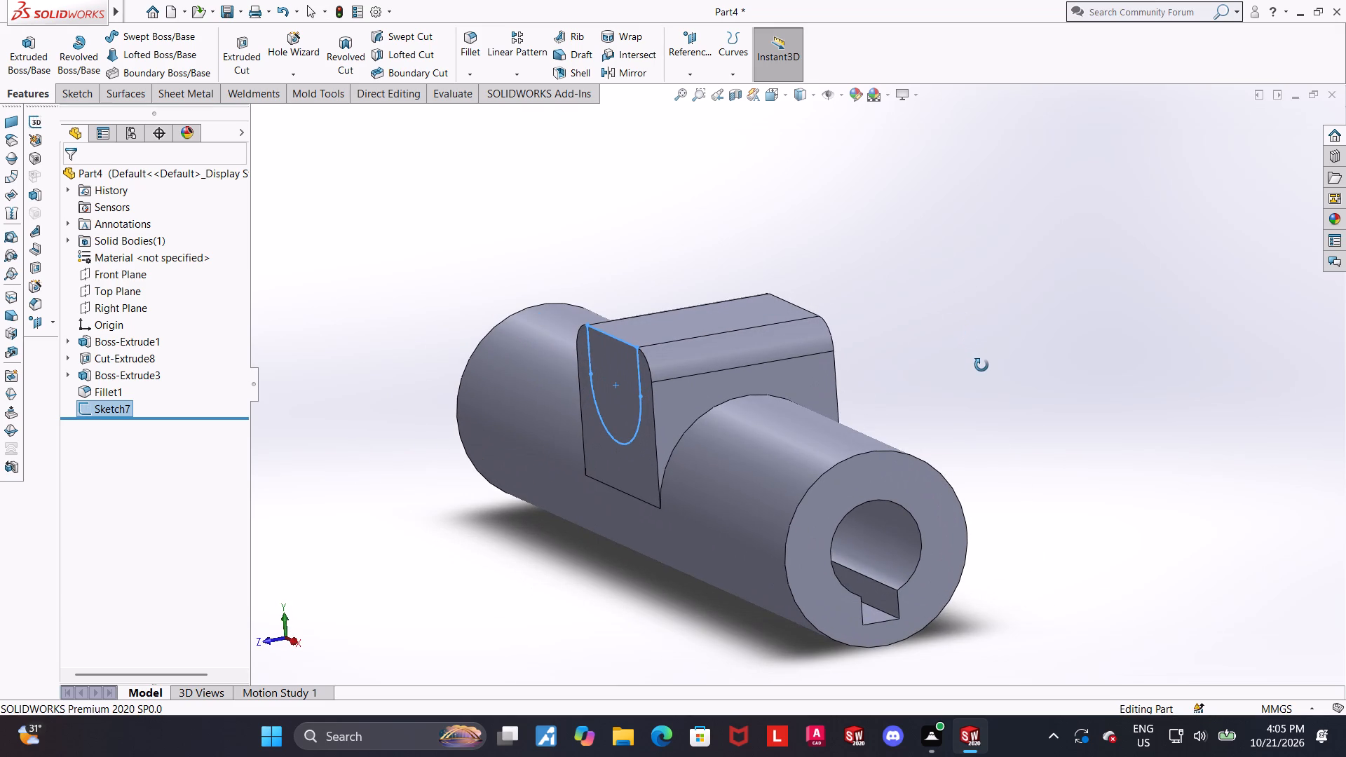
middle_drag(981, 365, 993, 375)
scroll(749, 398, up, 1)
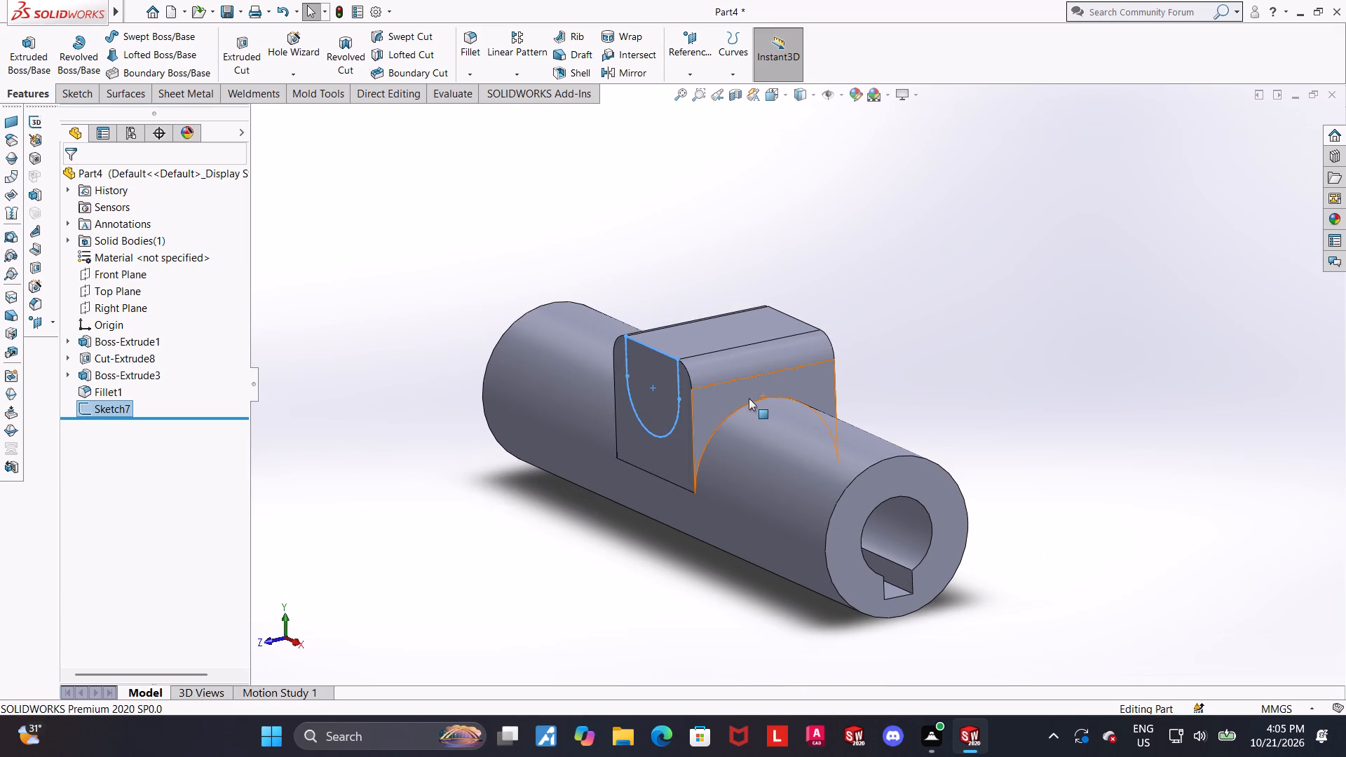
scroll(664, 423, up, 1)
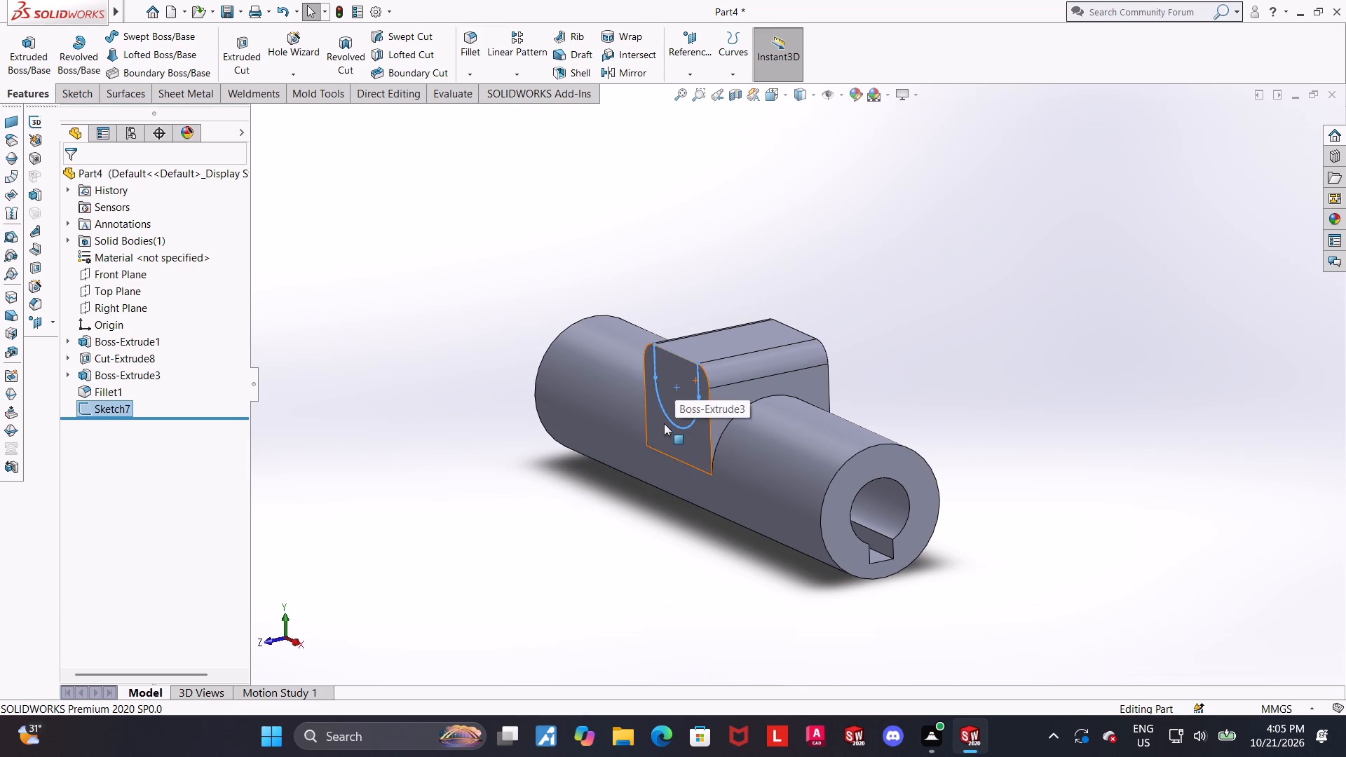
scroll(826, 425, down, 1)
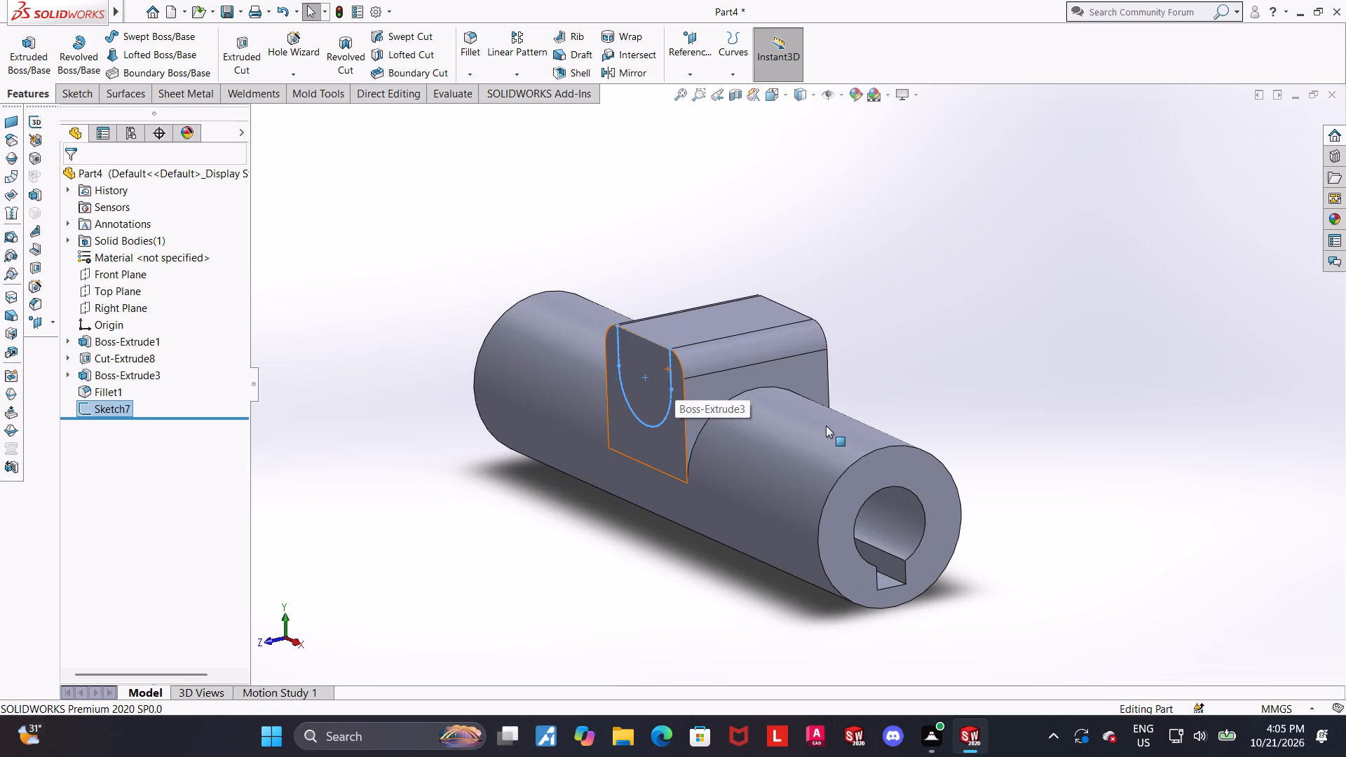
scroll(826, 425, up, 1)
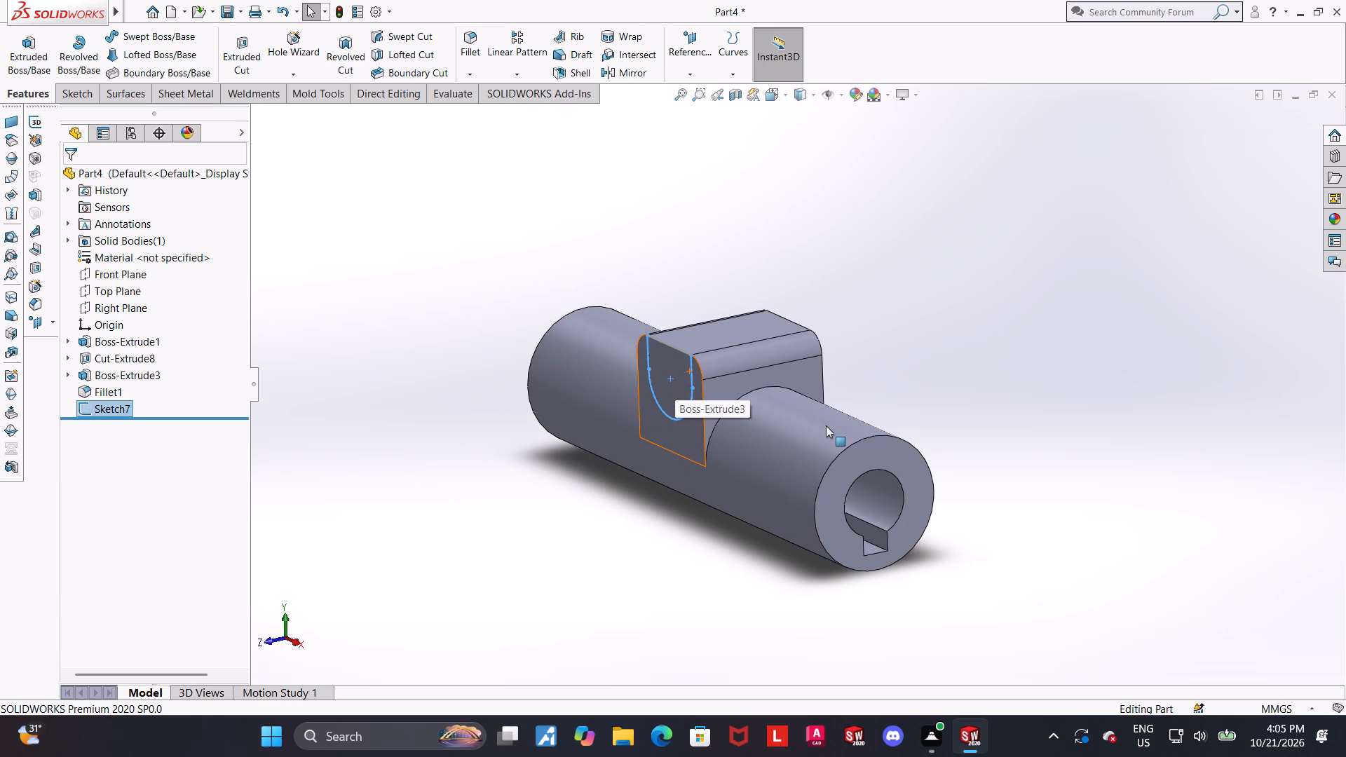
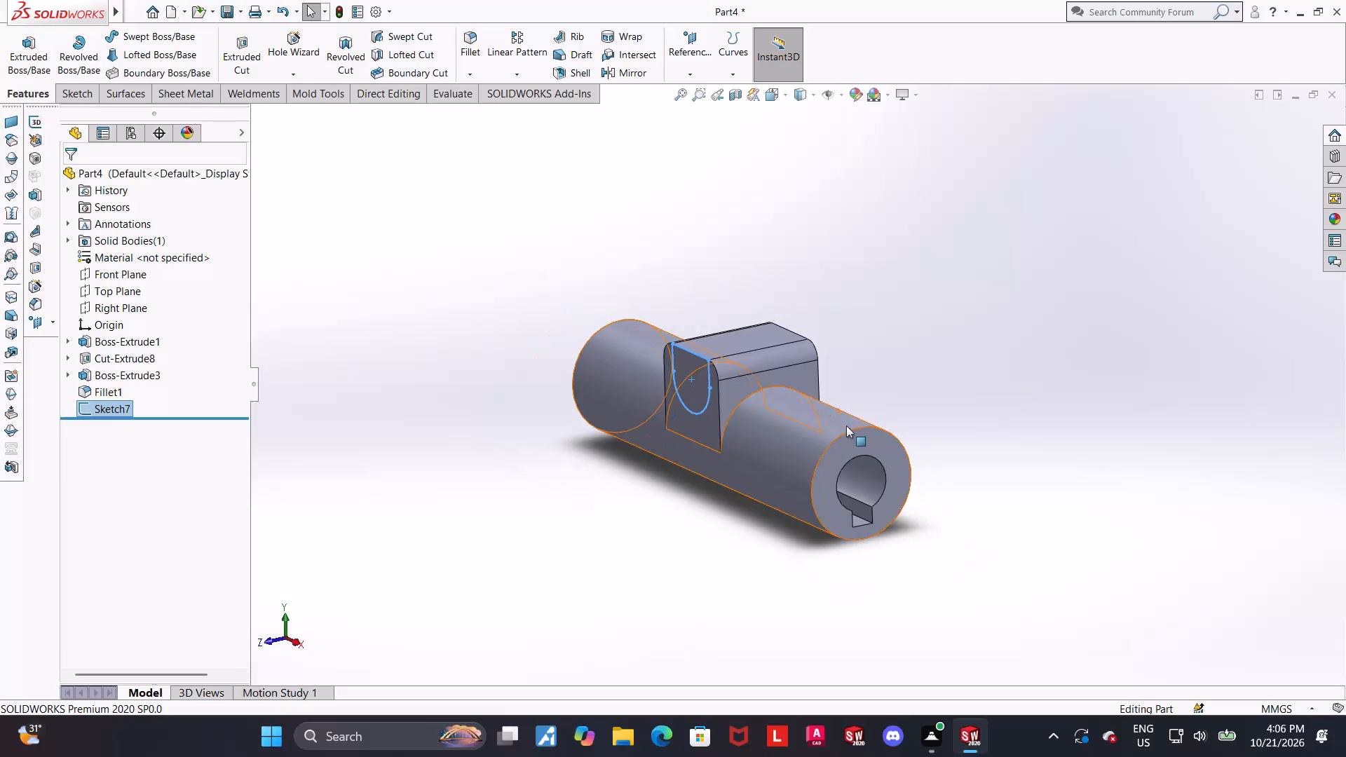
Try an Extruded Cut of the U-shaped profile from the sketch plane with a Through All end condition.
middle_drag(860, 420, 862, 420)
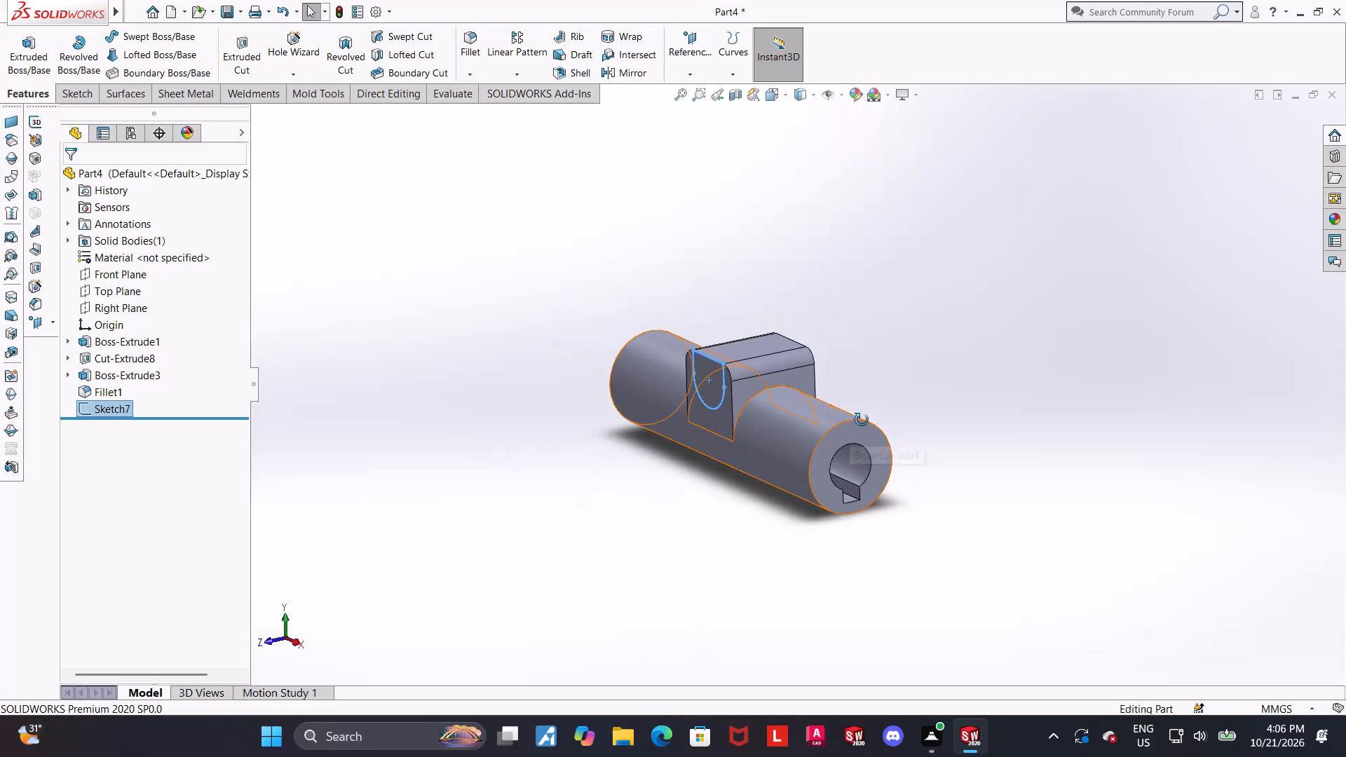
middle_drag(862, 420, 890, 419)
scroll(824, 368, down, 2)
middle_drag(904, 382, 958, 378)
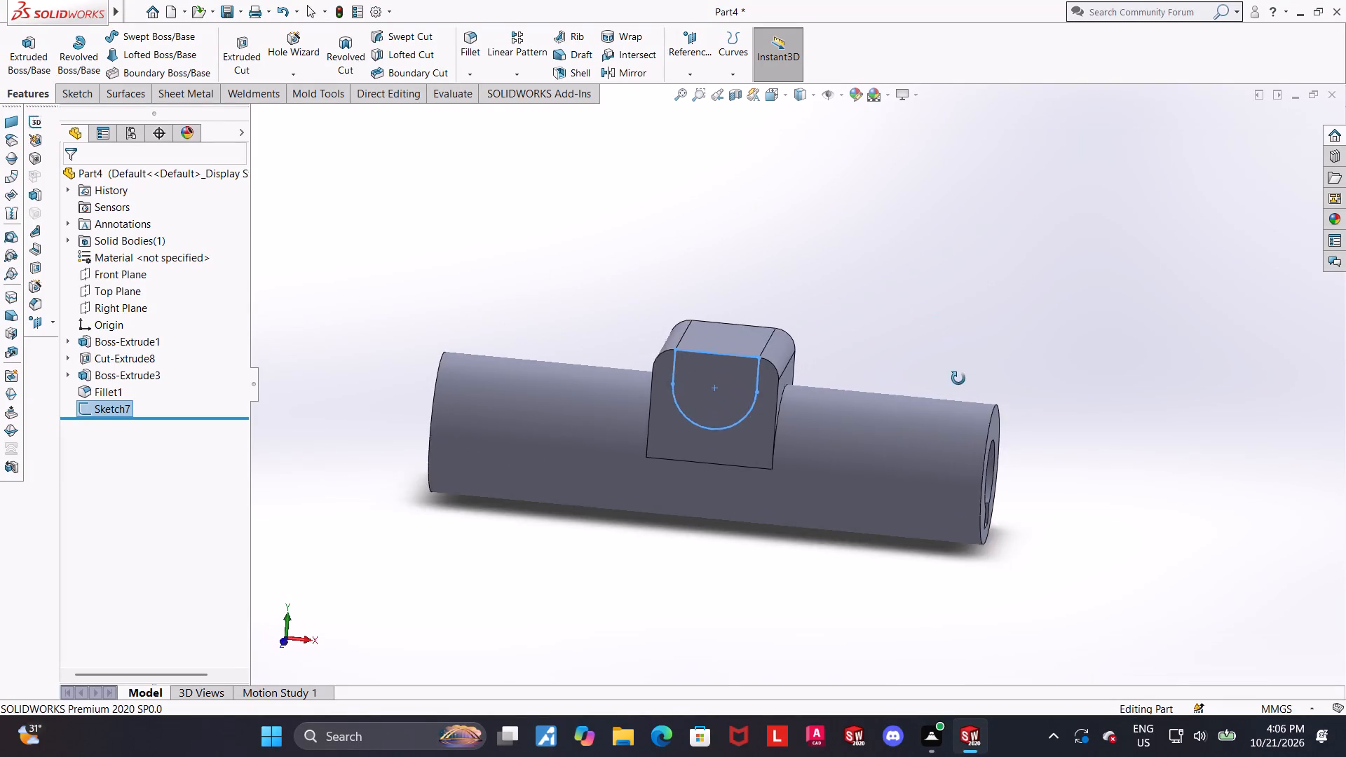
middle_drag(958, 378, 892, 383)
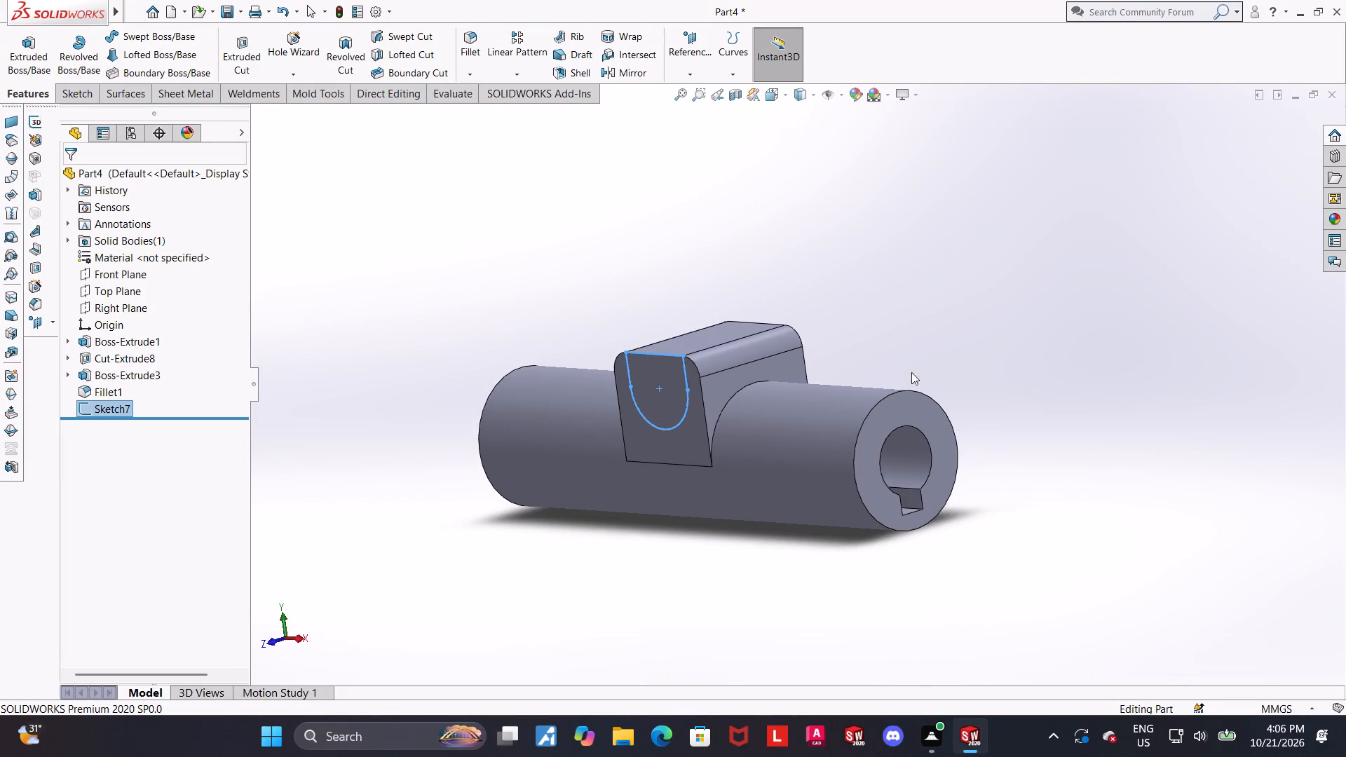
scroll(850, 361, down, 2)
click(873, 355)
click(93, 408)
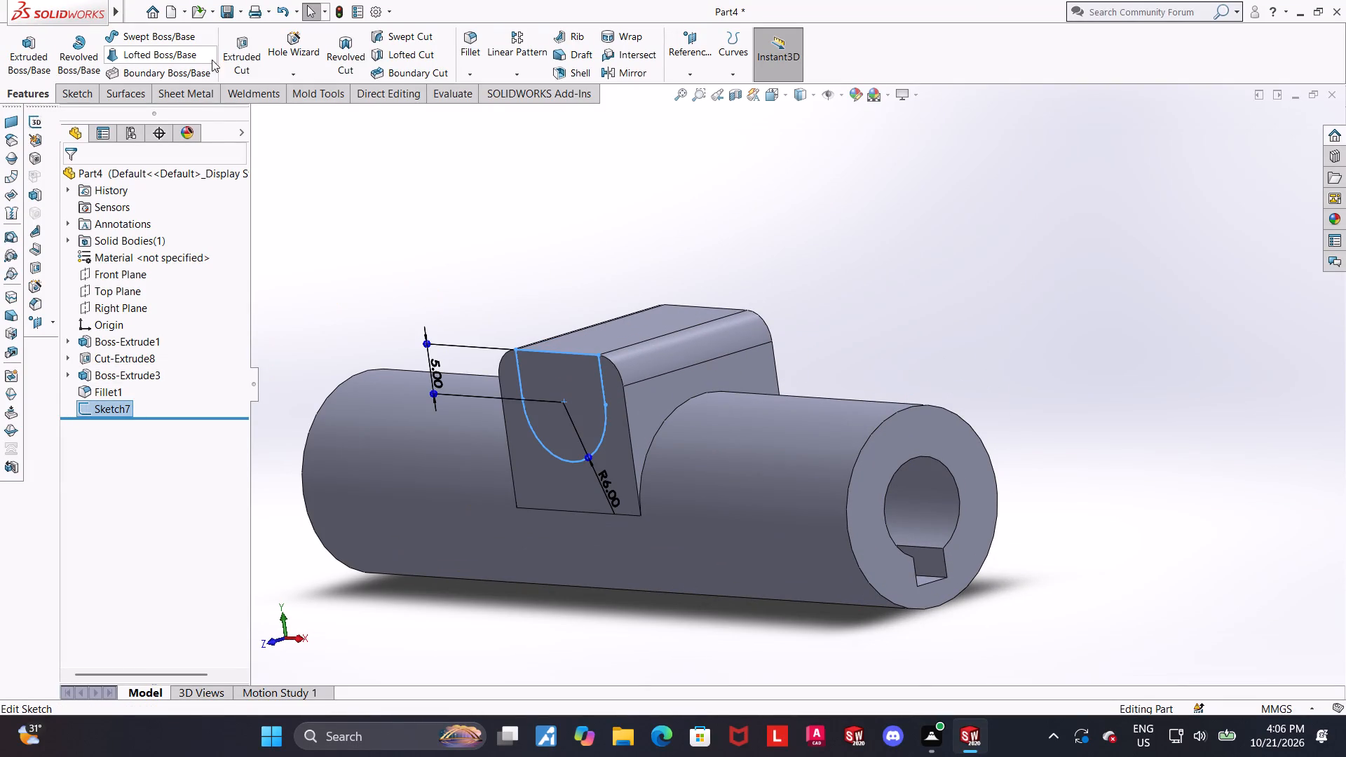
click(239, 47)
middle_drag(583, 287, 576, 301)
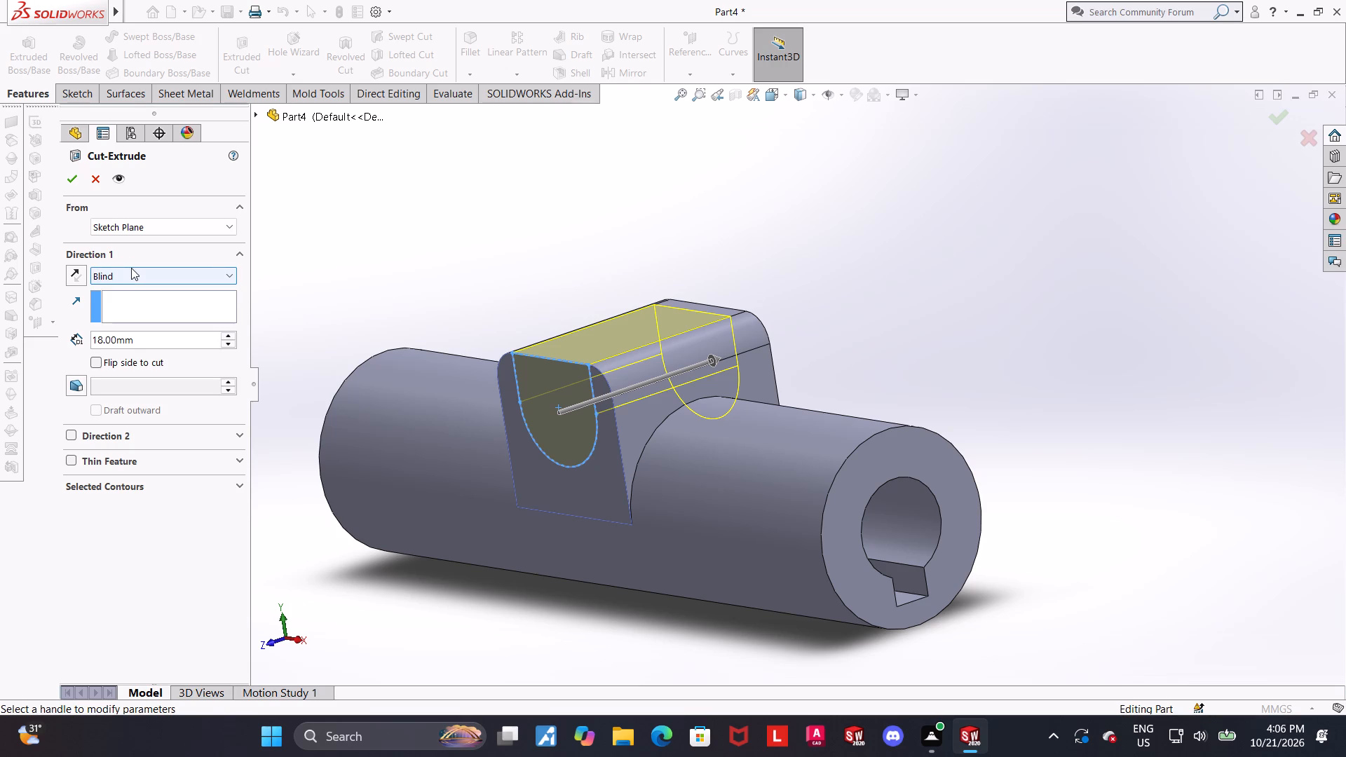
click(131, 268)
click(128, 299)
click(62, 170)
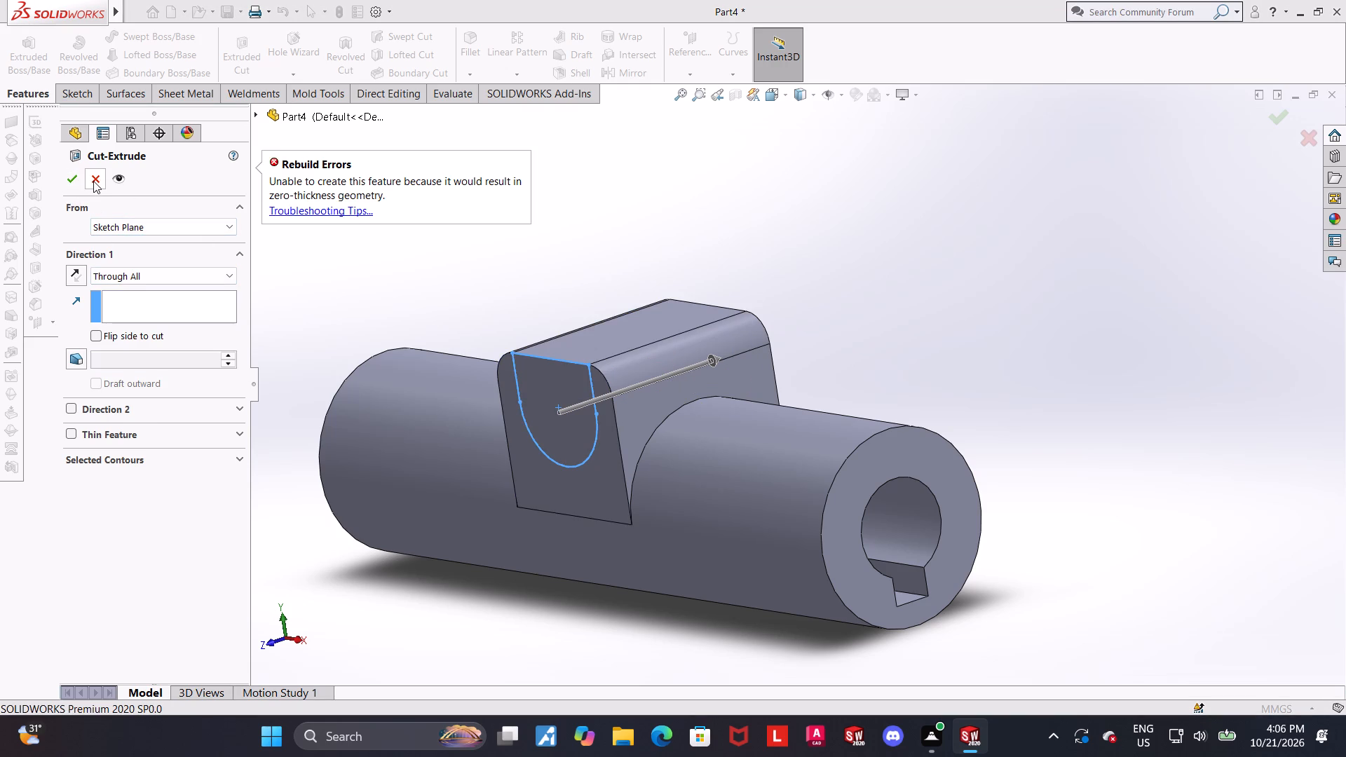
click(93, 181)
Examine the U profile on the boss face and the boss block's position along the keyed cylinder from several angles.
middle_drag(940, 362, 935, 372)
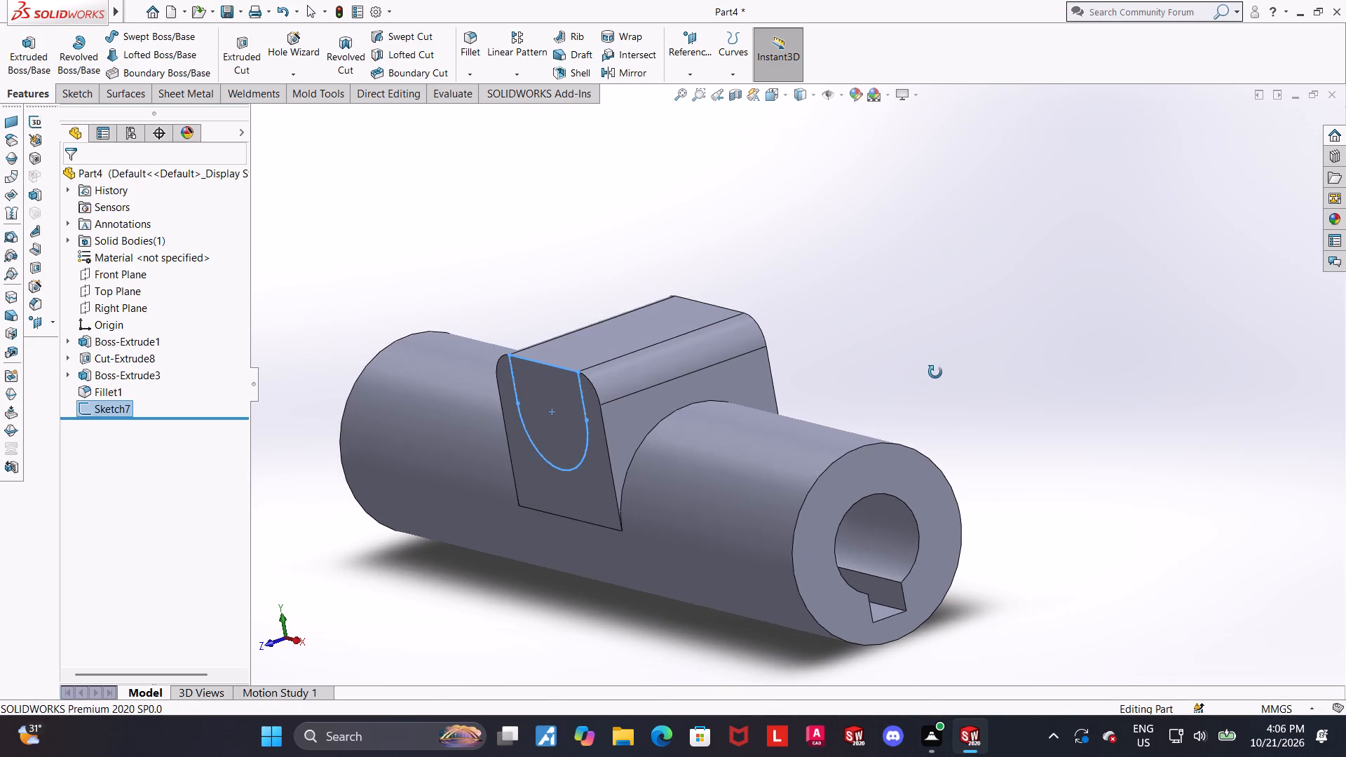
middle_drag(935, 372, 954, 369)
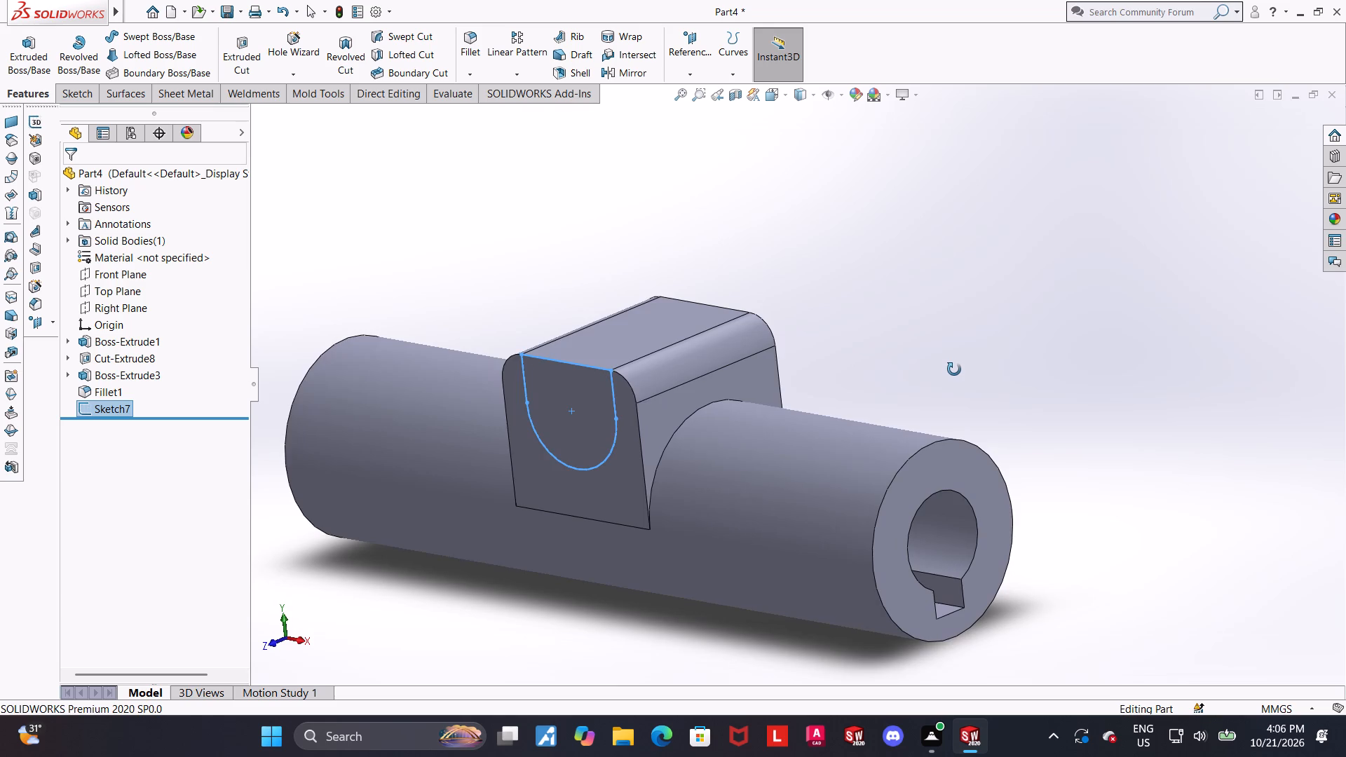
middle_drag(954, 369, 990, 343)
click(934, 357)
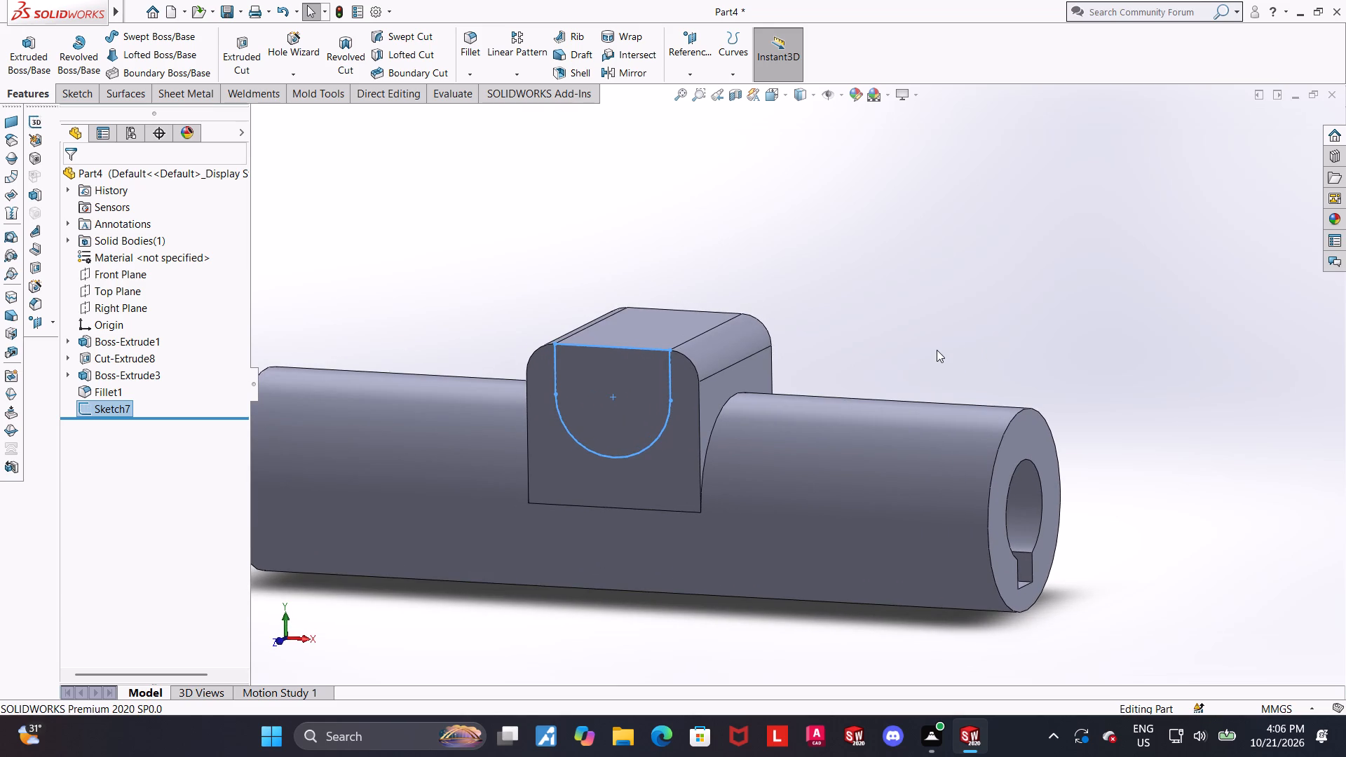
scroll(949, 364, up, 1)
scroll(949, 364, down, 1)
middle_drag(920, 374, 909, 388)
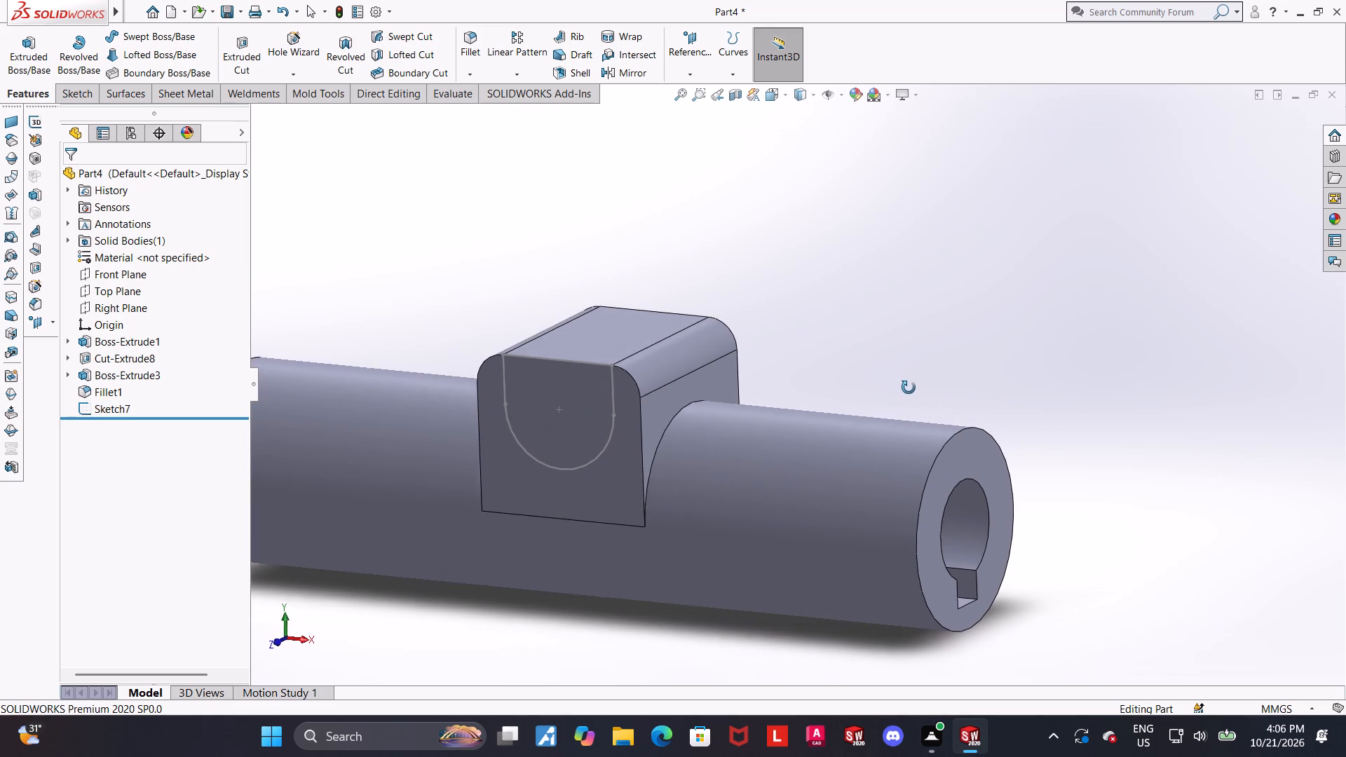
middle_drag(909, 388, 844, 370)
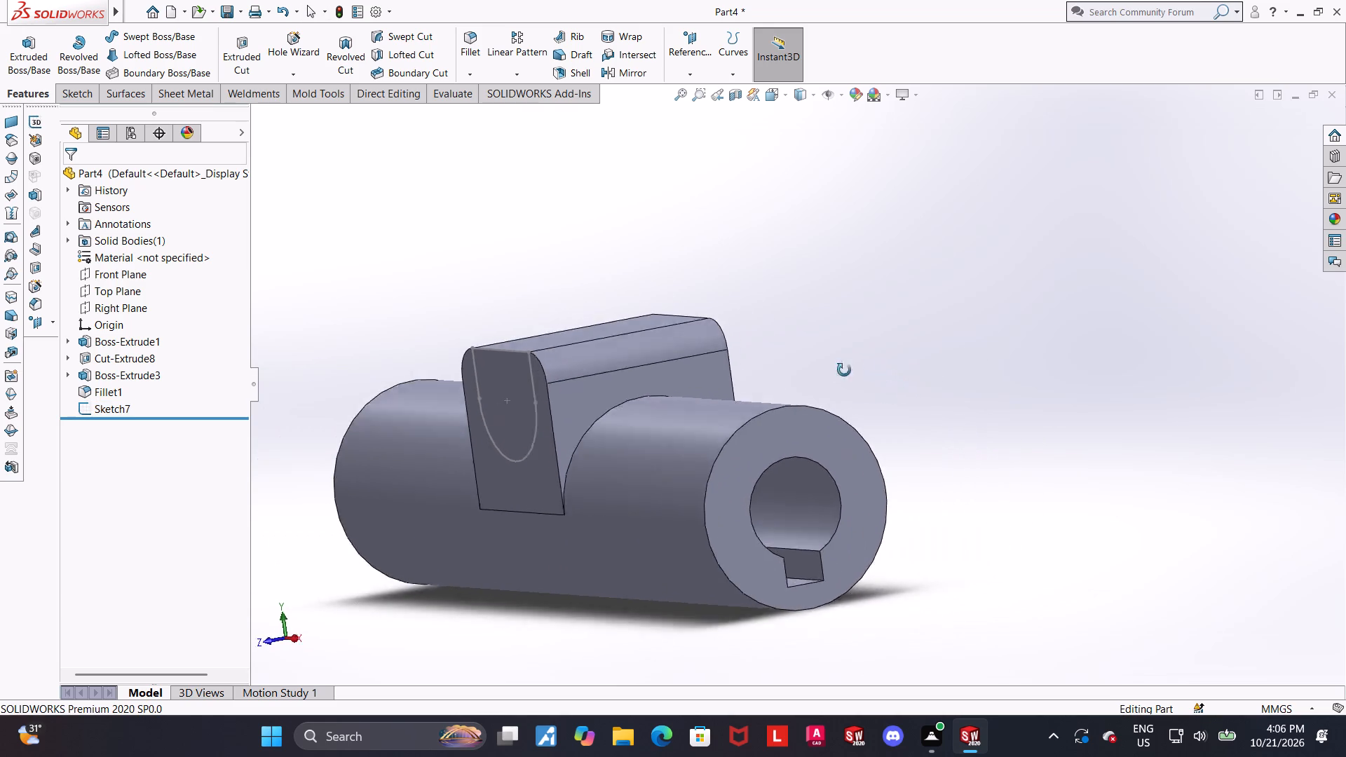
middle_drag(844, 370, 908, 382)
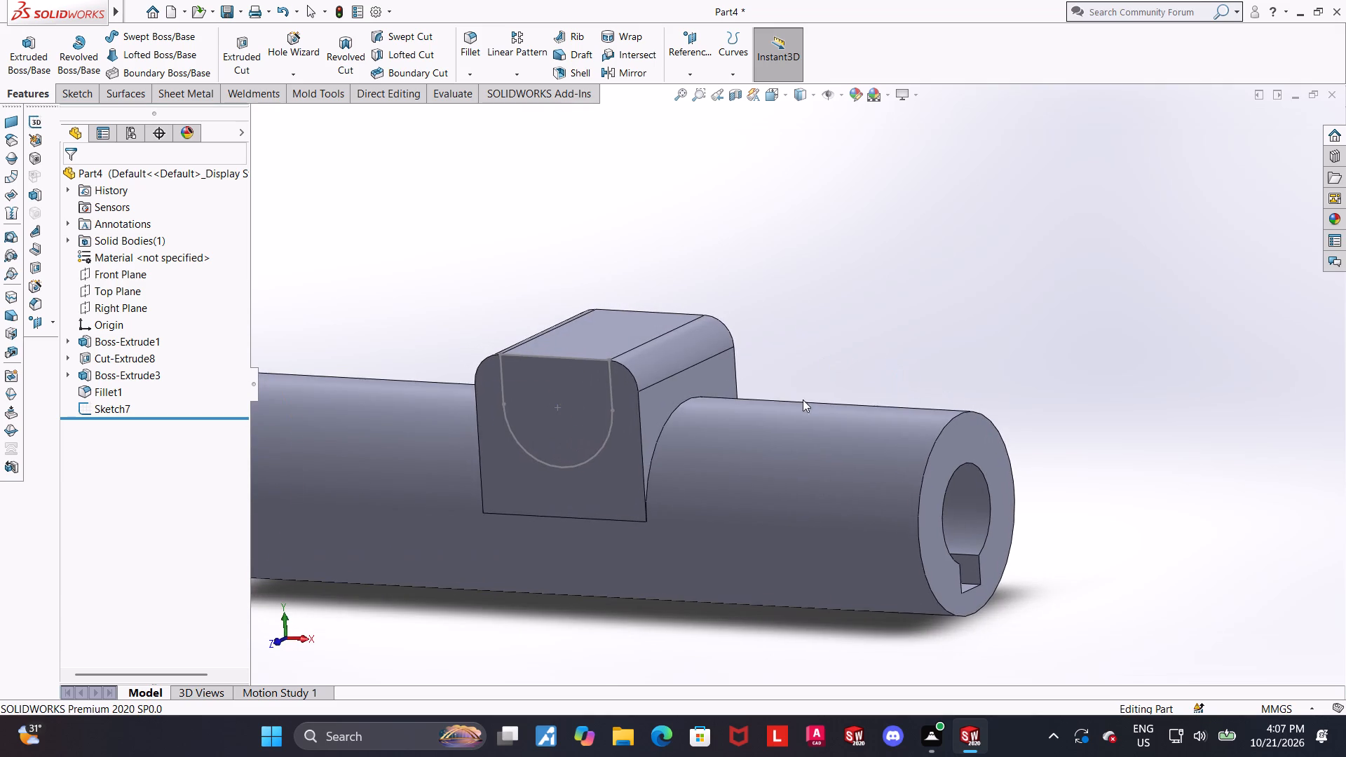
scroll(802, 403, up, 2)
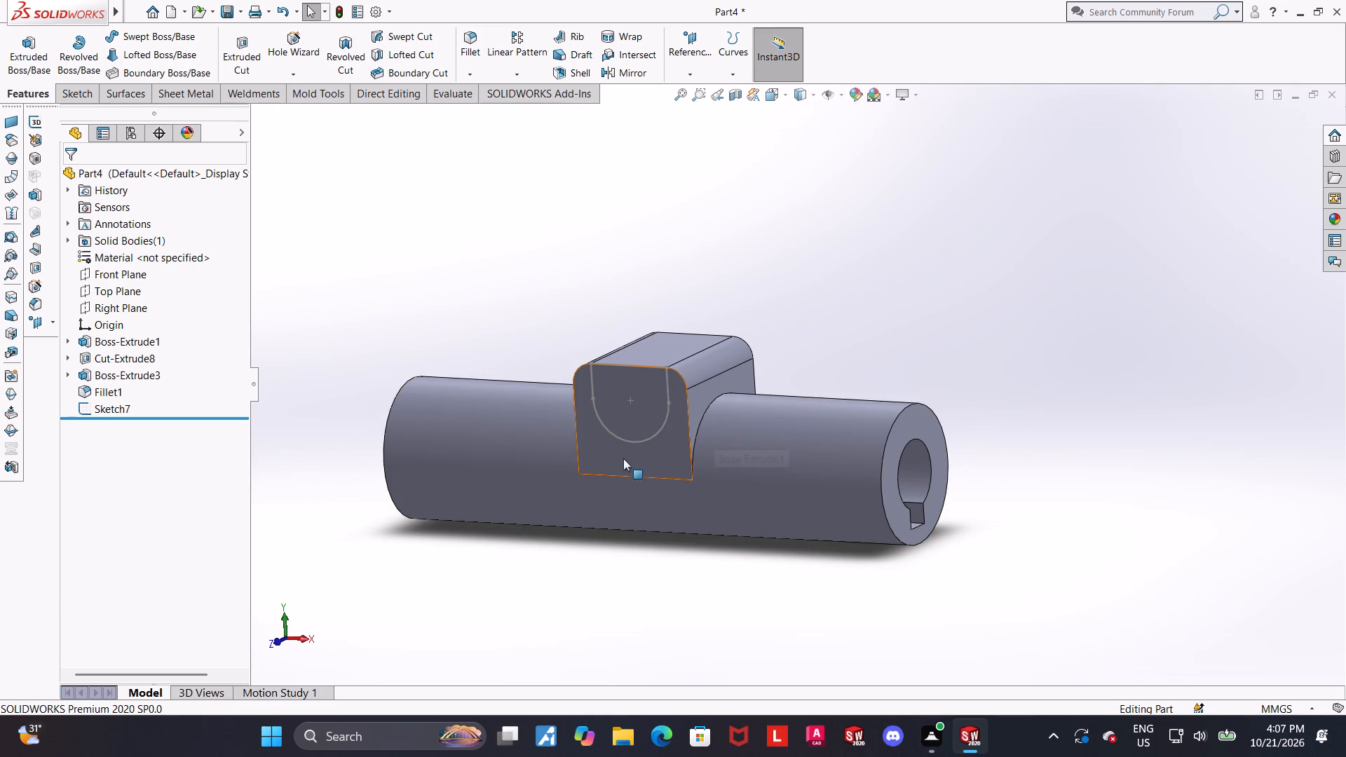
scroll(623, 458, up, 1)
middle_click(569, 462)
middle_drag(434, 480, 435, 477)
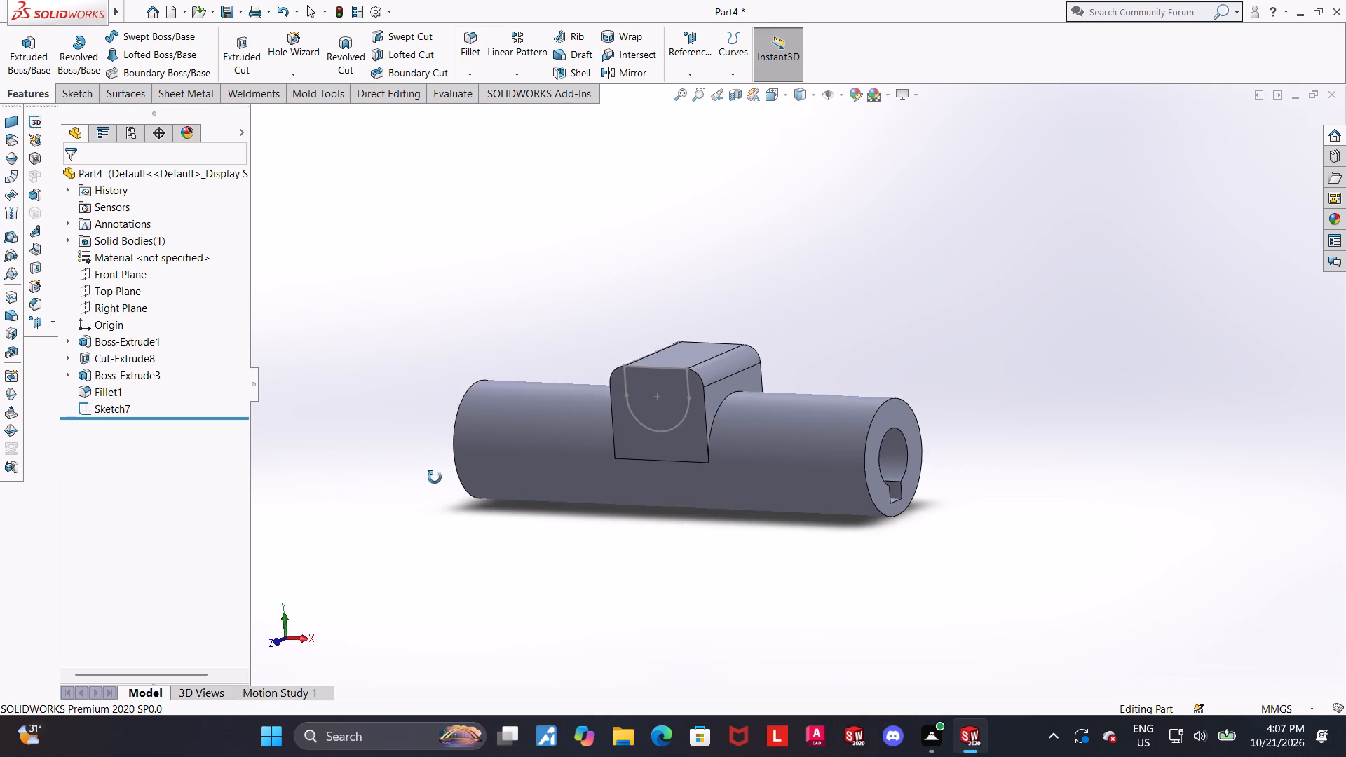
middle_drag(435, 477, 450, 439)
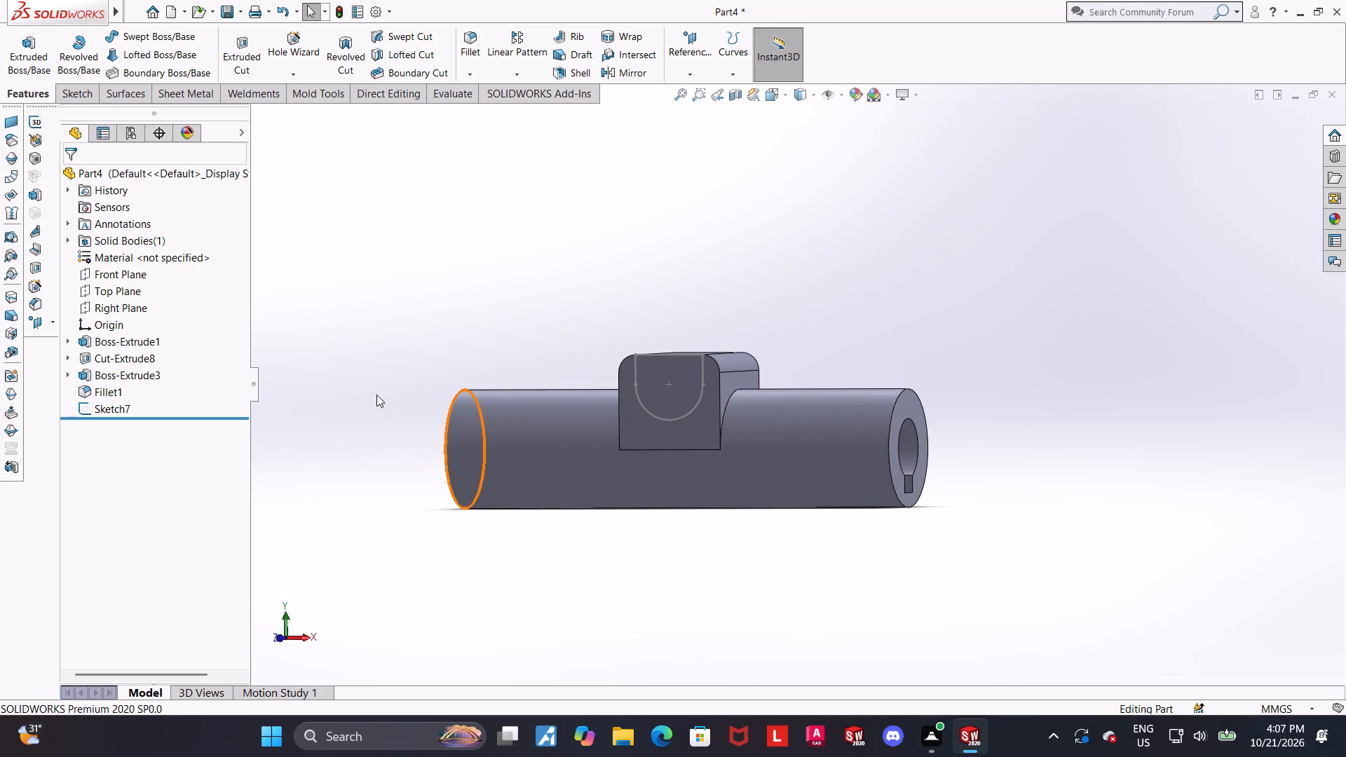
Set the base cylinder's blind extrusion depth to 48+23, giving 71 mm.
click(111, 341)
click(123, 305)
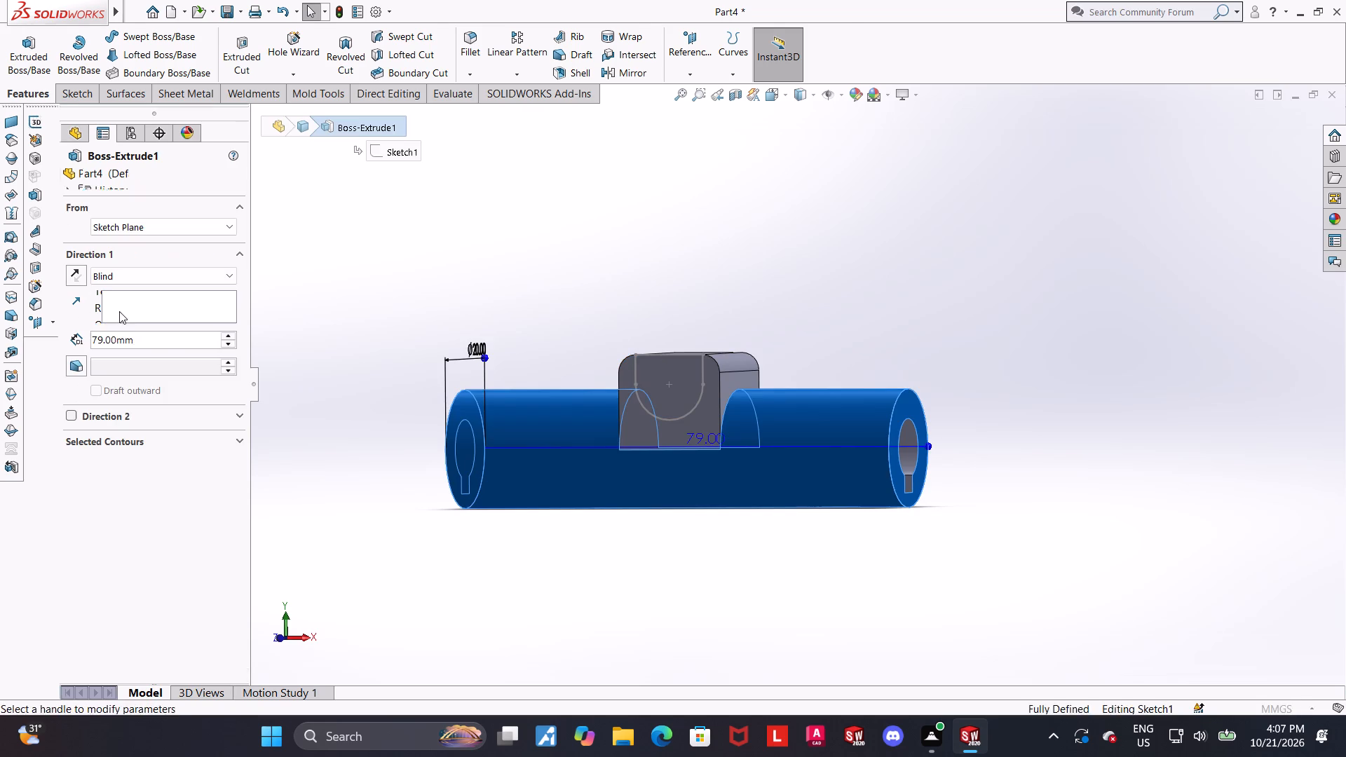
text(48)
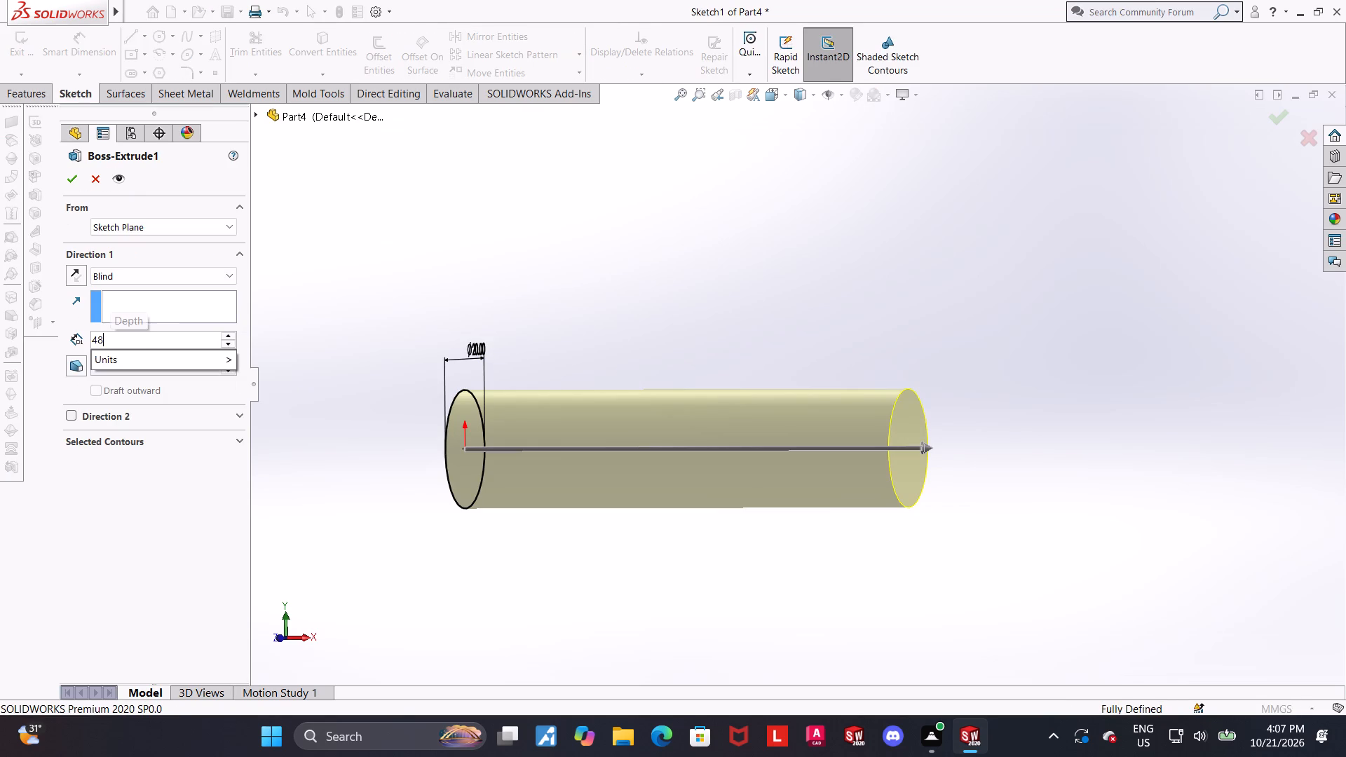
text(+23)
key(Return)
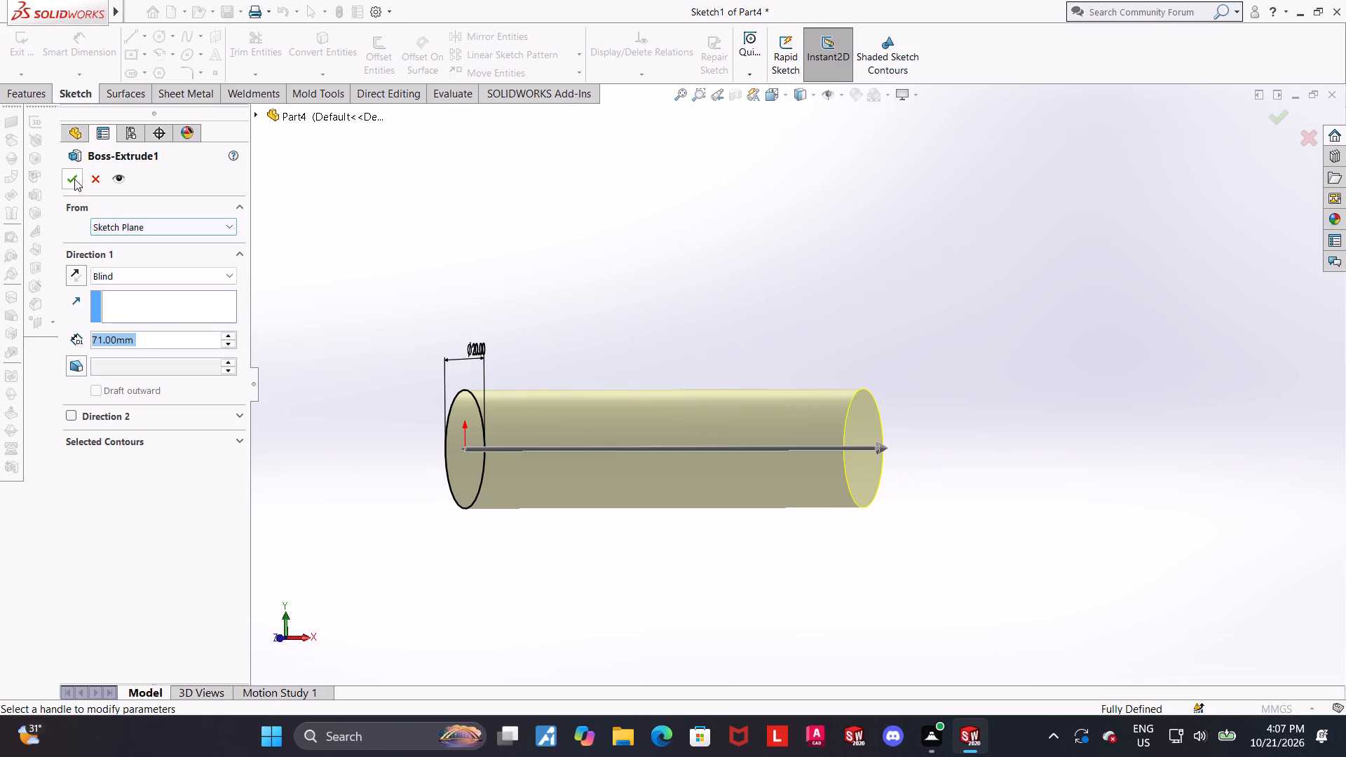
click(74, 179)
Review the boss block's extrusion definition, checking its start offset and blind depth.
middle_drag(910, 270, 927, 299)
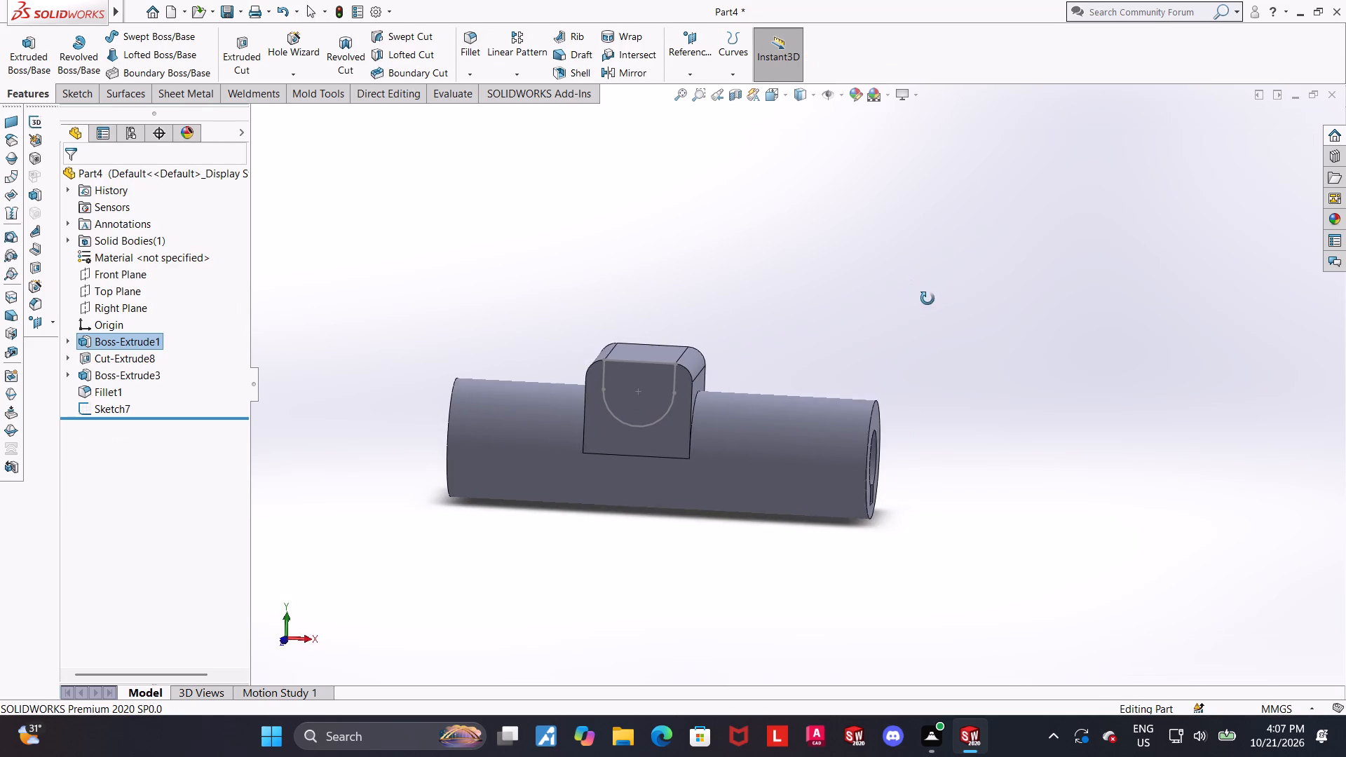
middle_drag(927, 299, 927, 299)
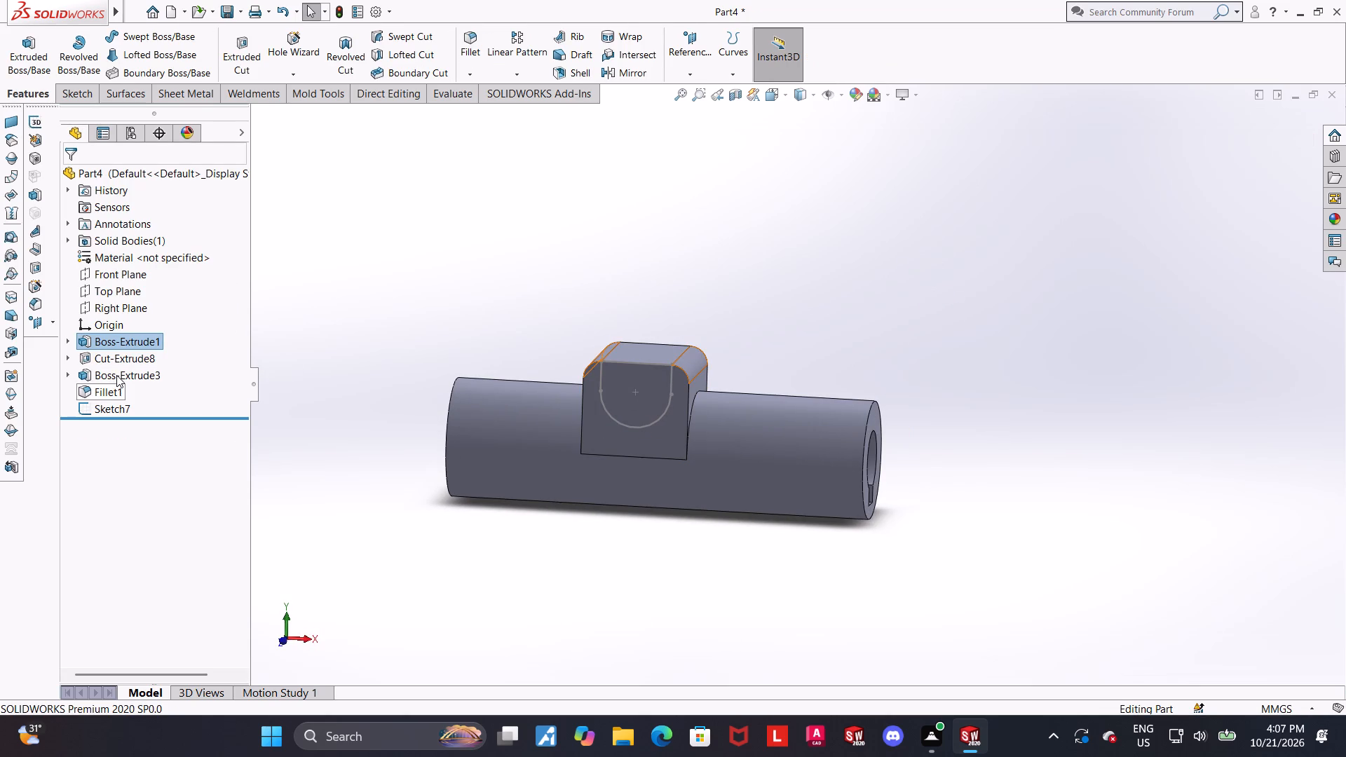
click(116, 375)
click(128, 339)
middle_drag(428, 473, 432, 527)
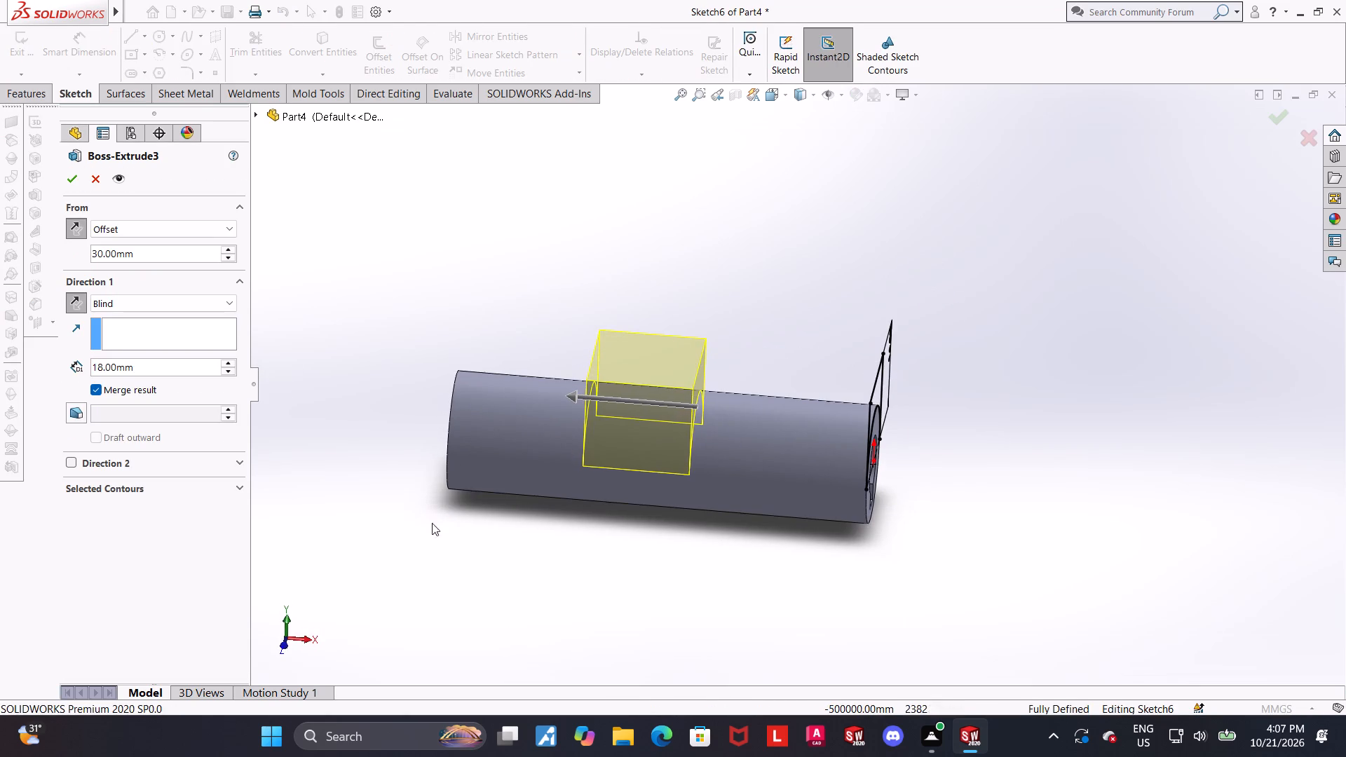
scroll(826, 379, down, 1)
middle_drag(838, 398, 824, 383)
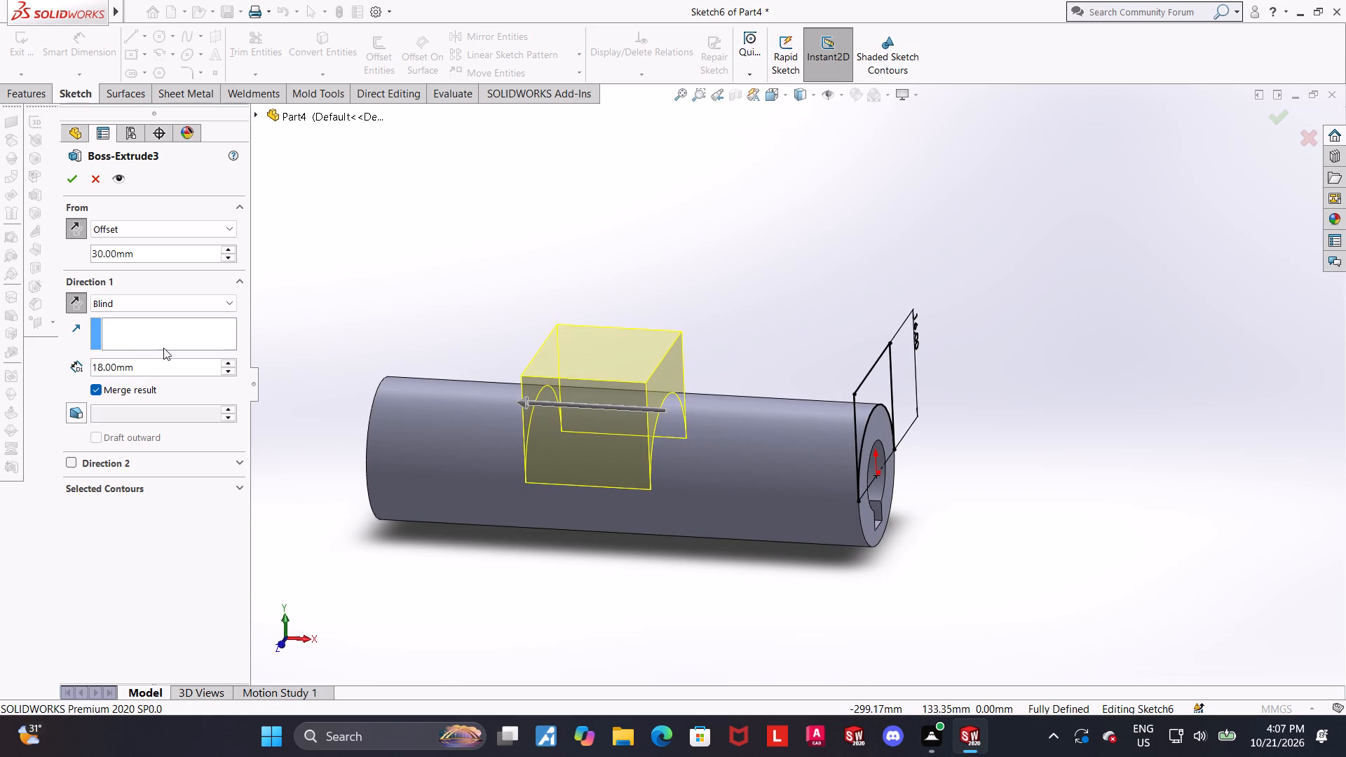
click(71, 186)
Examine the U profile against the boss block's filleted top edges and the shortened cylinder.
middle_drag(856, 320, 866, 275)
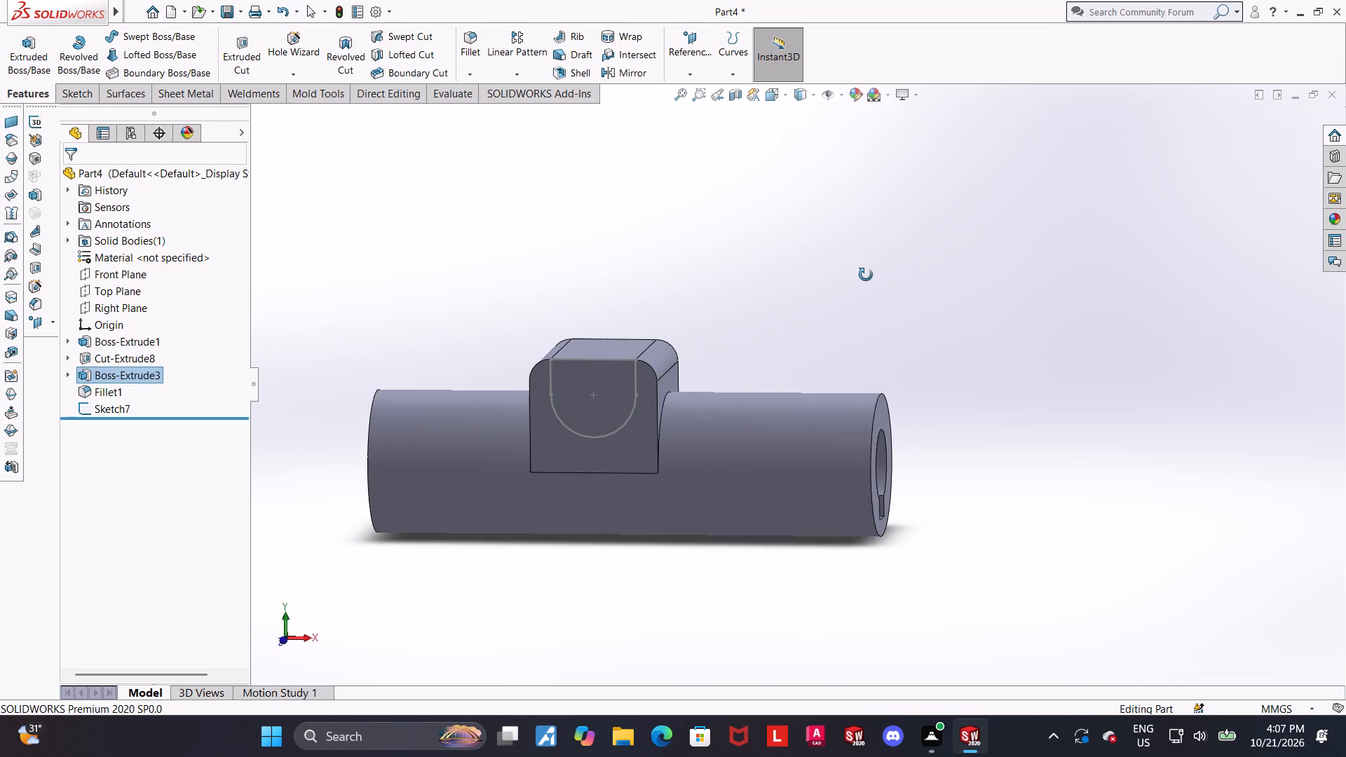
middle_drag(866, 275, 860, 280)
scroll(658, 363, down, 1)
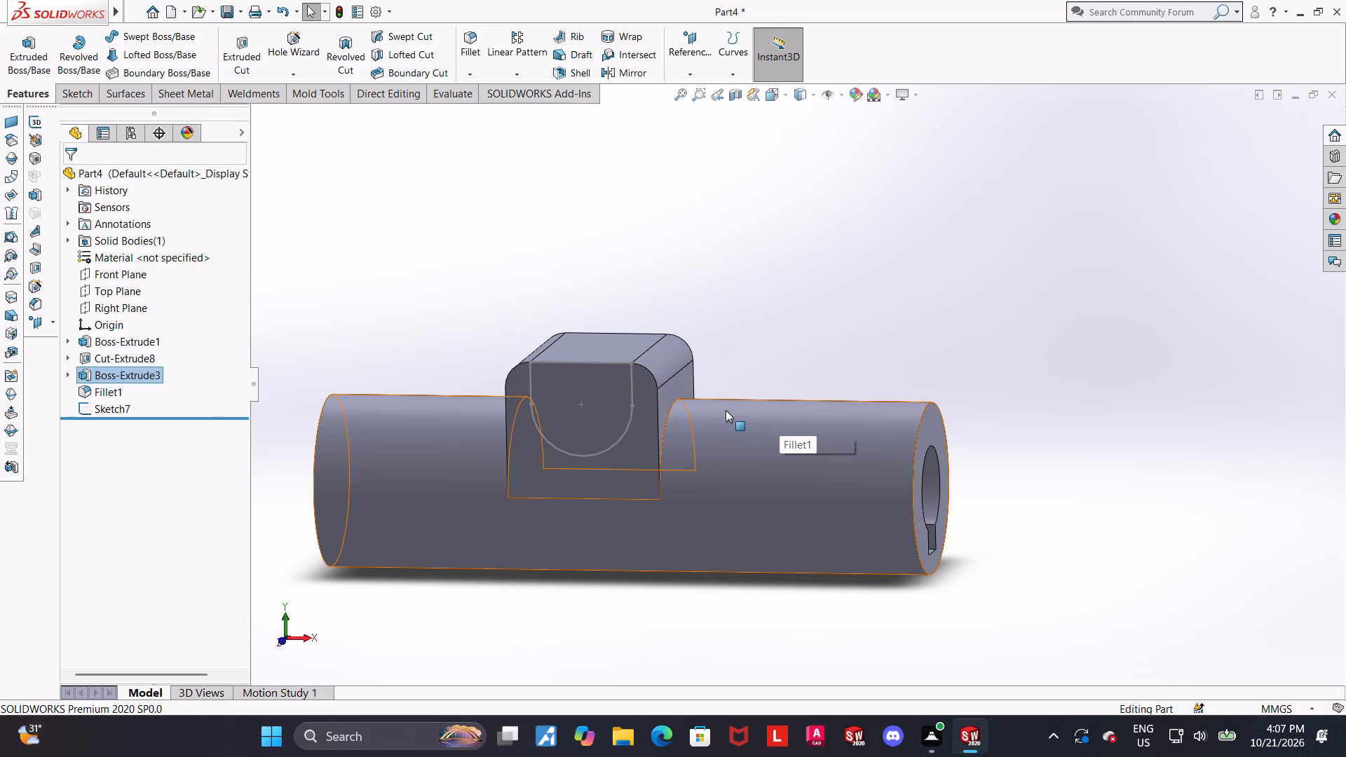
middle_drag(693, 403, 689, 406)
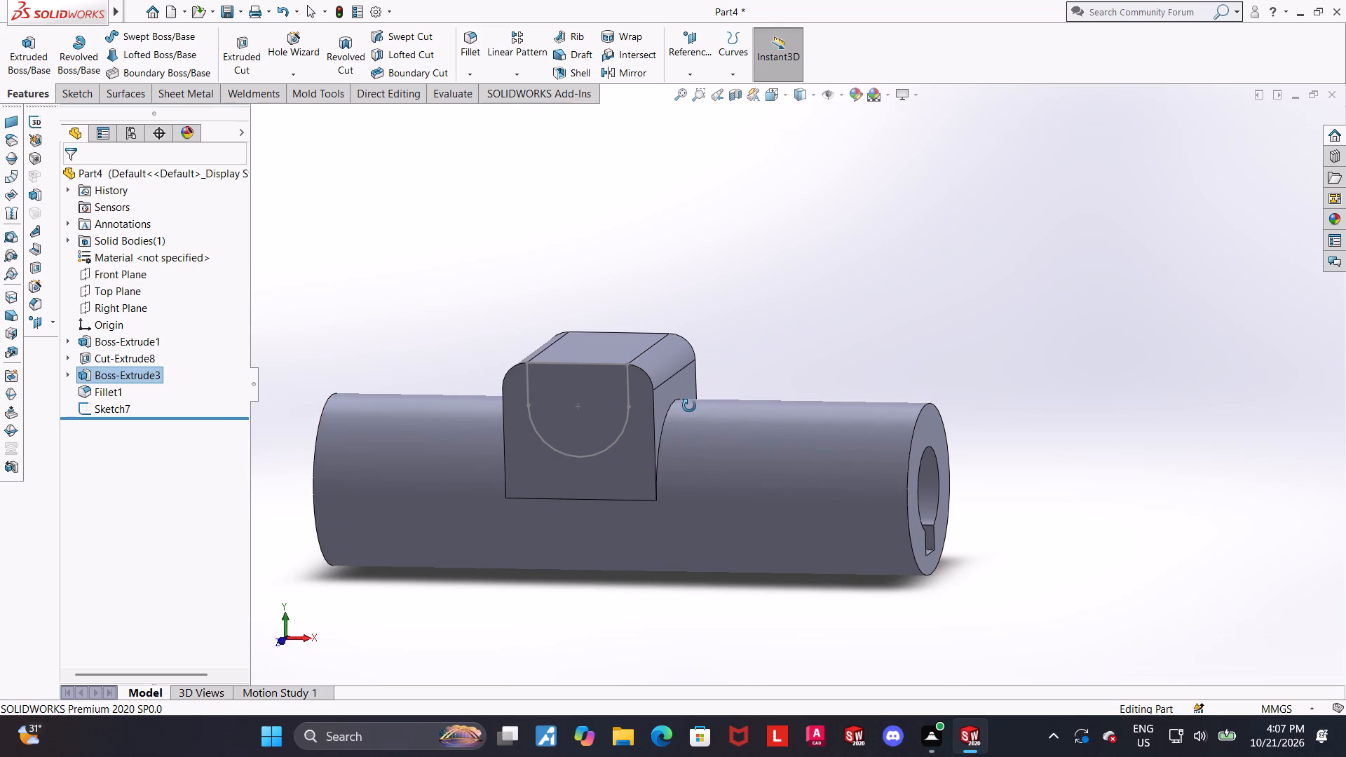
middle_drag(689, 406, 681, 412)
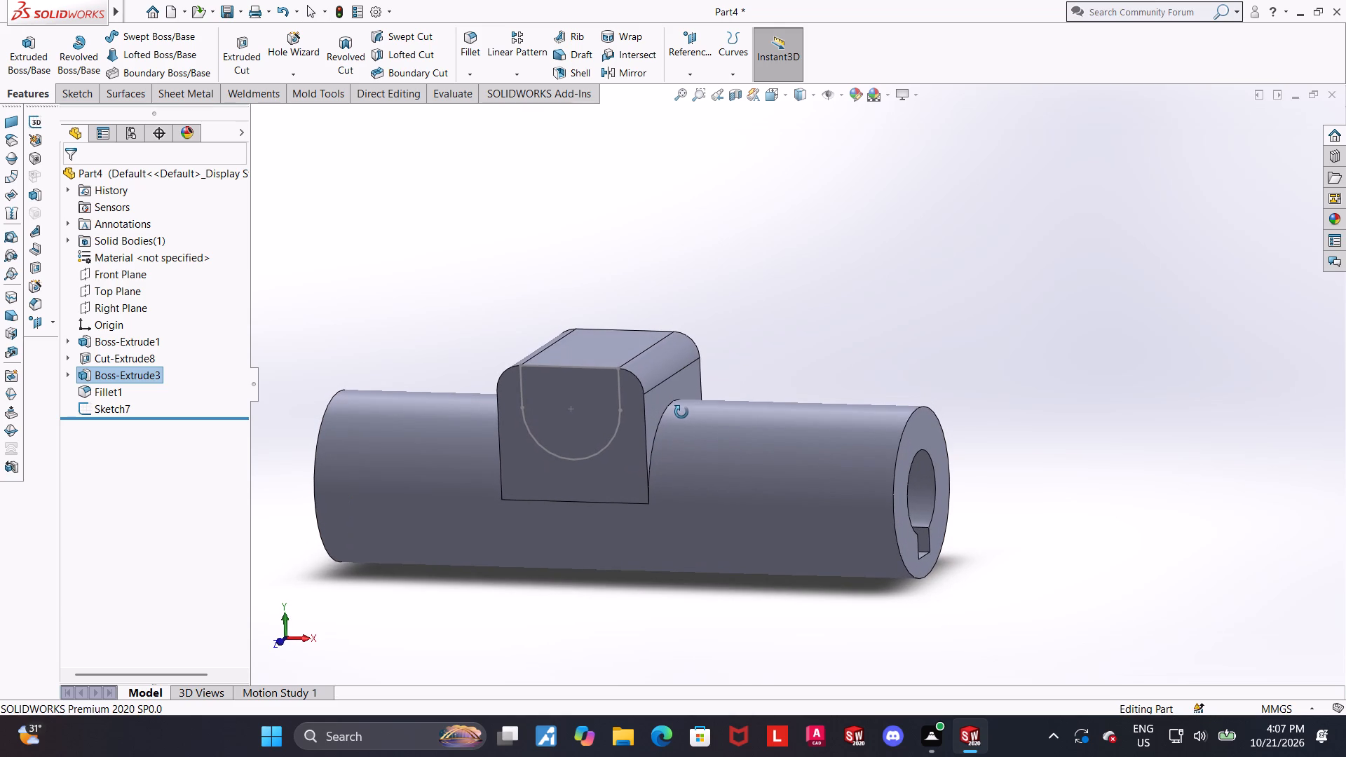
middle_drag(681, 412, 681, 413)
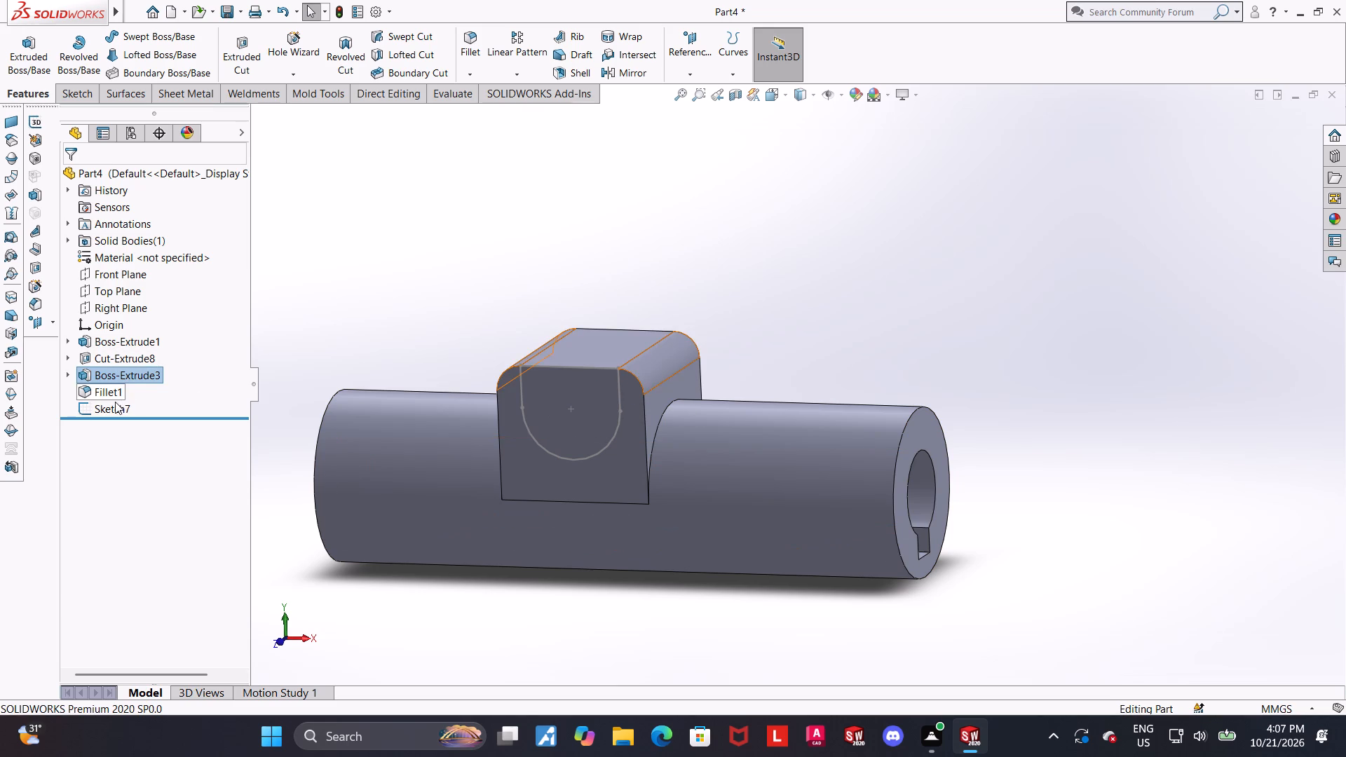
click(562, 303)
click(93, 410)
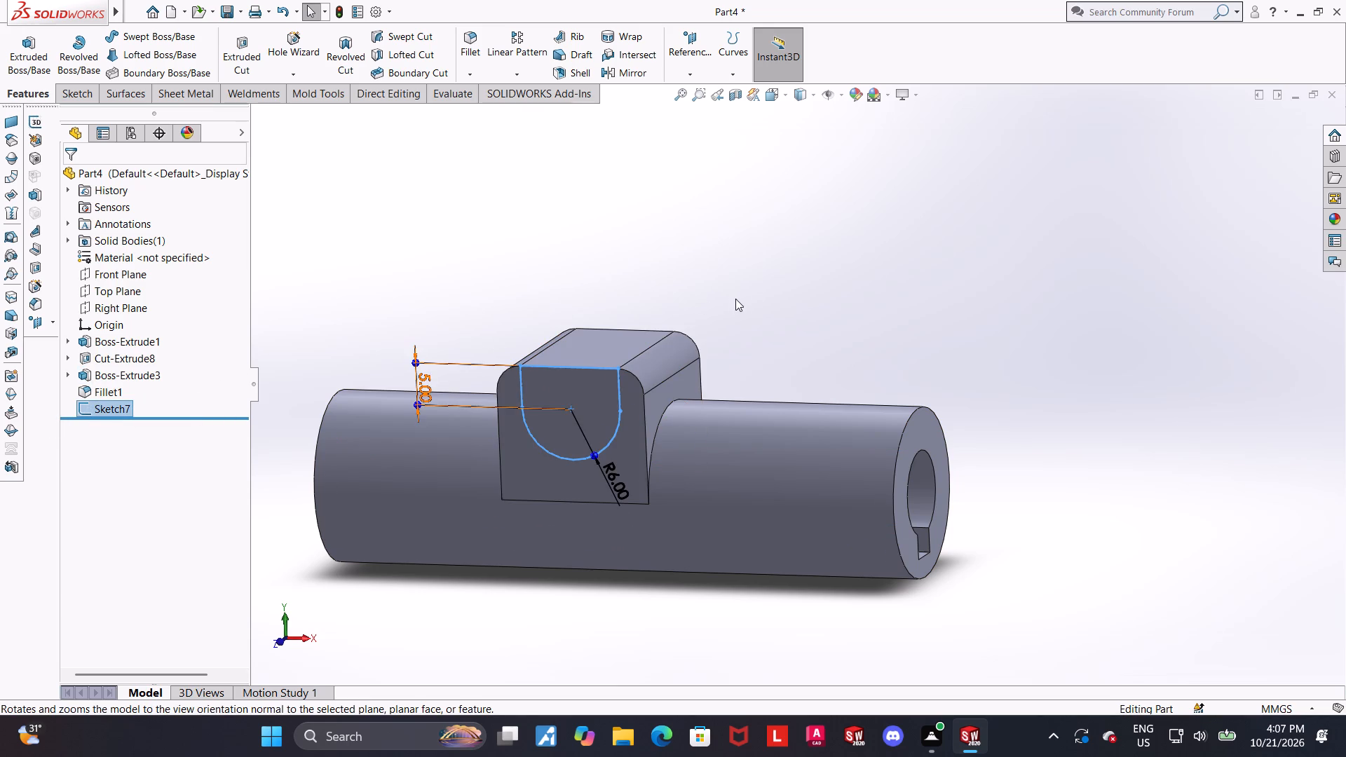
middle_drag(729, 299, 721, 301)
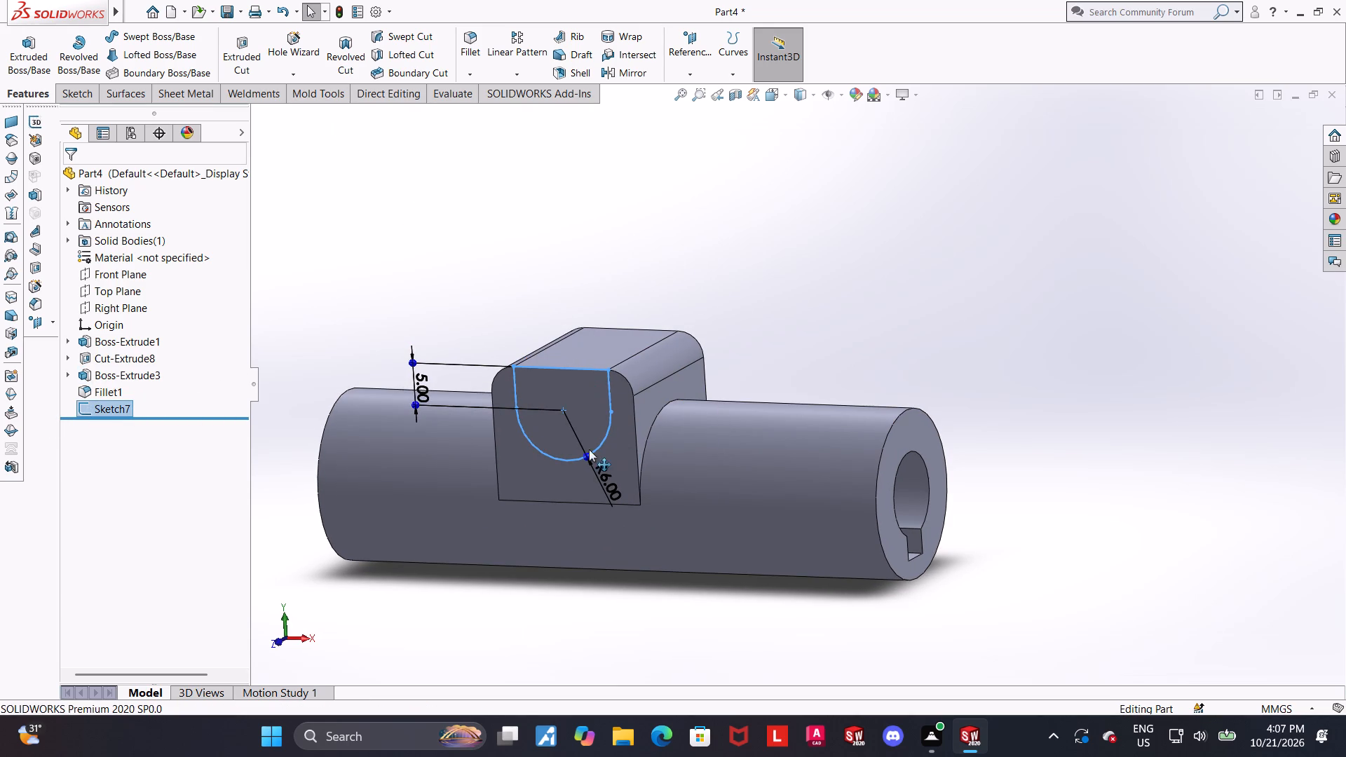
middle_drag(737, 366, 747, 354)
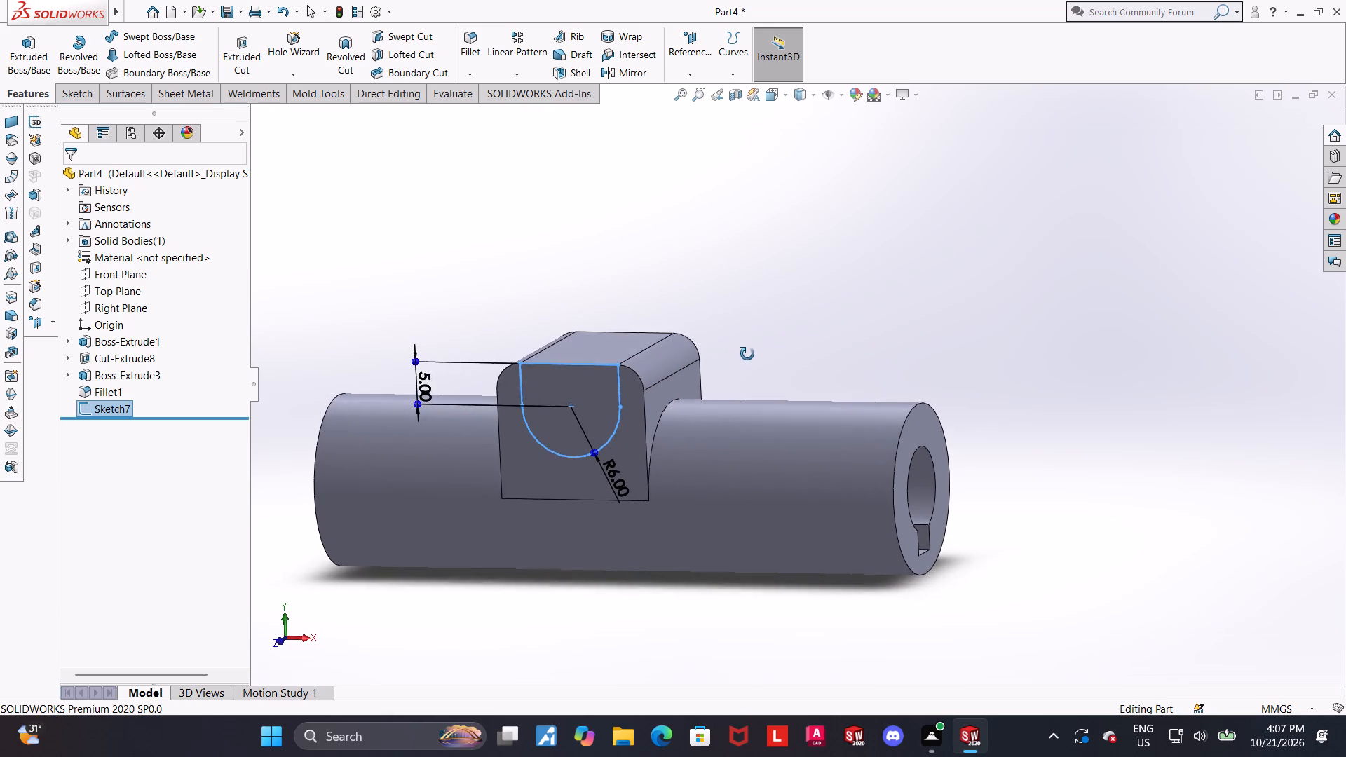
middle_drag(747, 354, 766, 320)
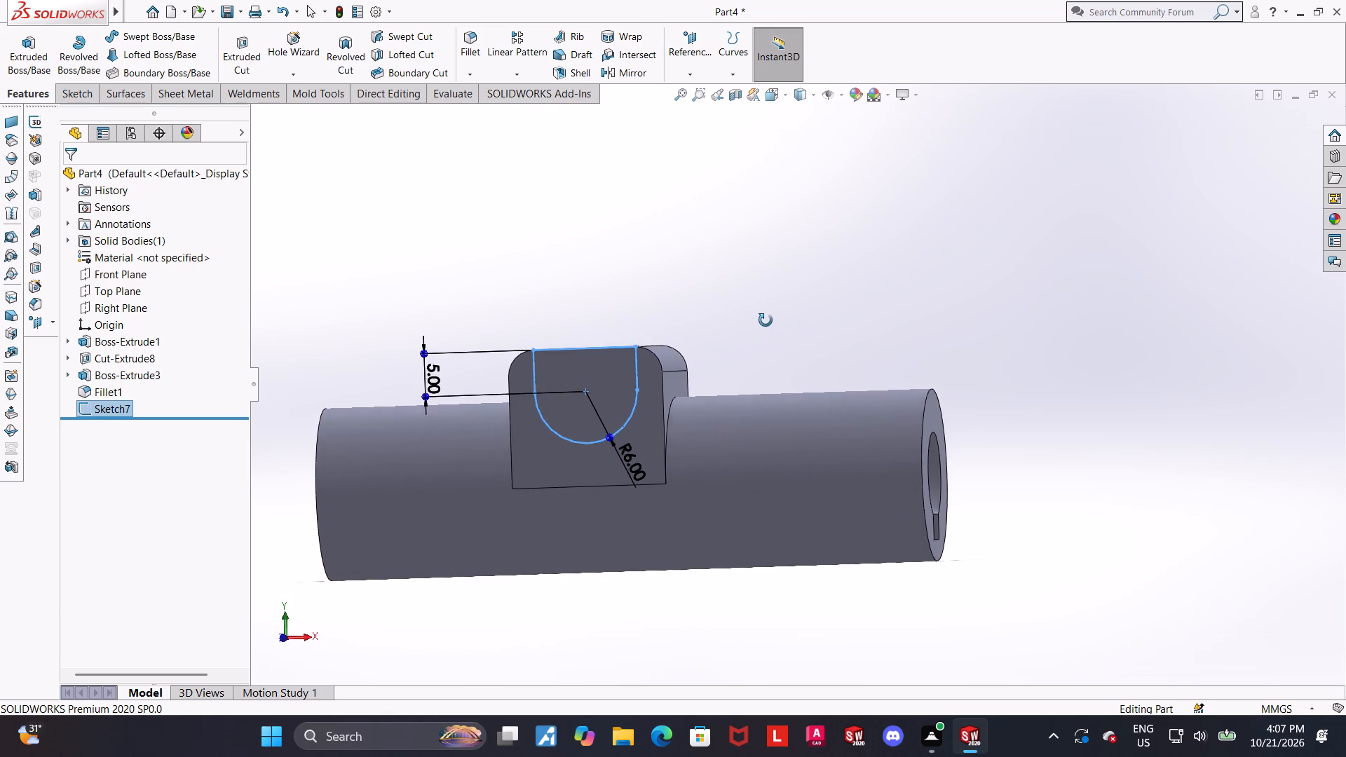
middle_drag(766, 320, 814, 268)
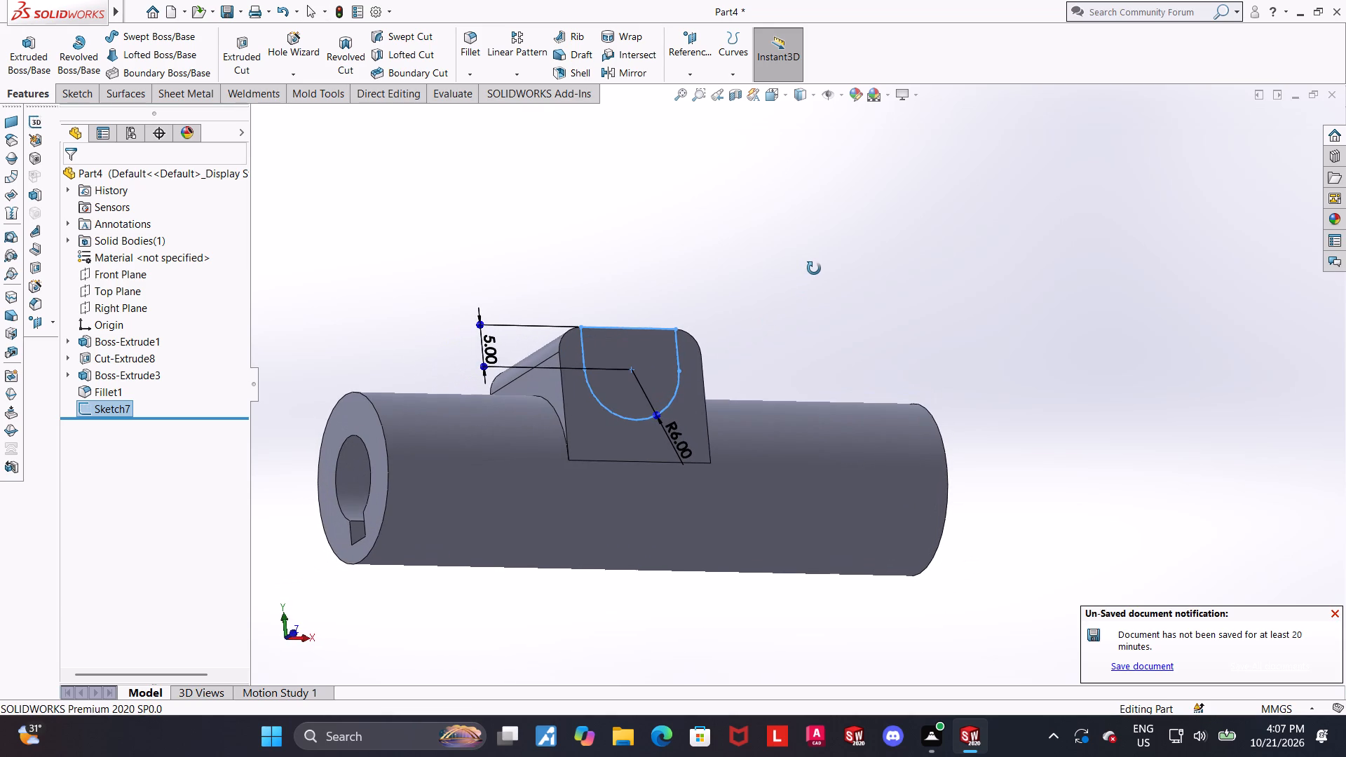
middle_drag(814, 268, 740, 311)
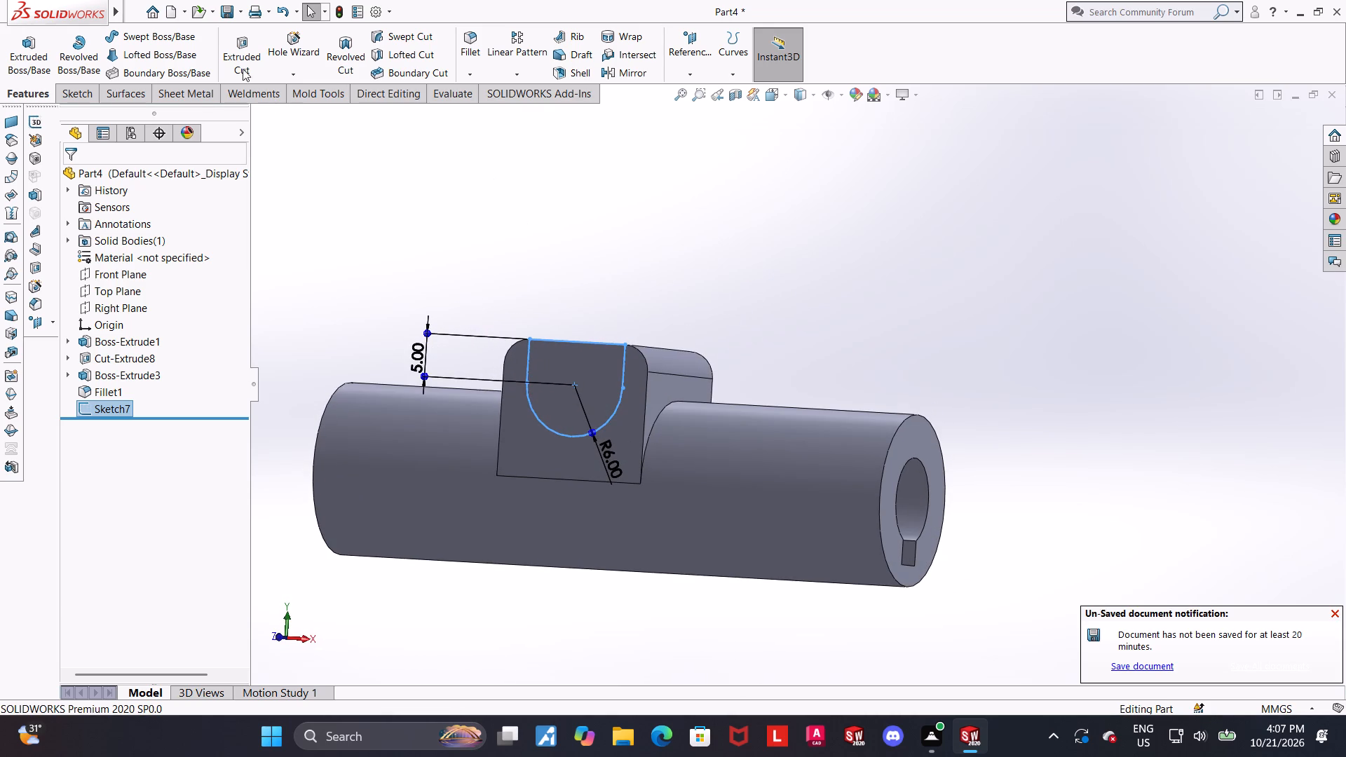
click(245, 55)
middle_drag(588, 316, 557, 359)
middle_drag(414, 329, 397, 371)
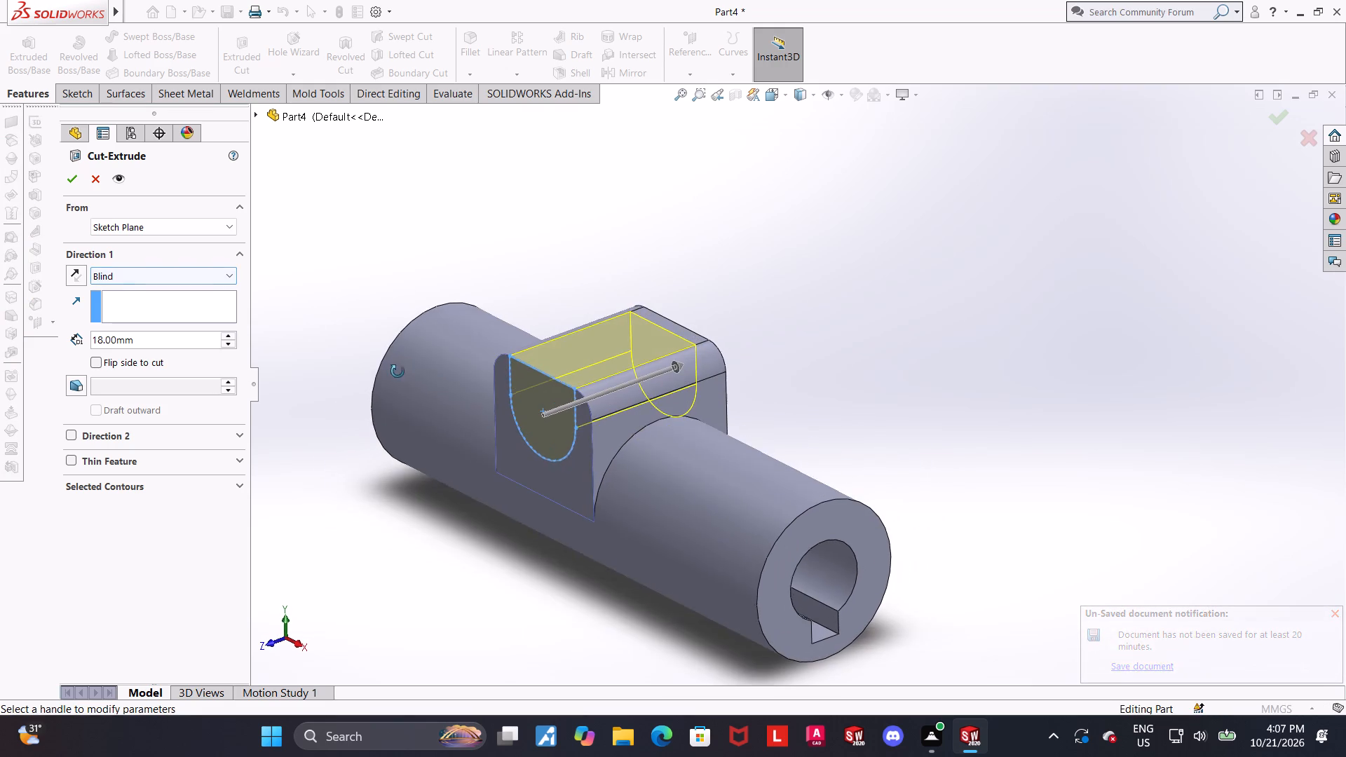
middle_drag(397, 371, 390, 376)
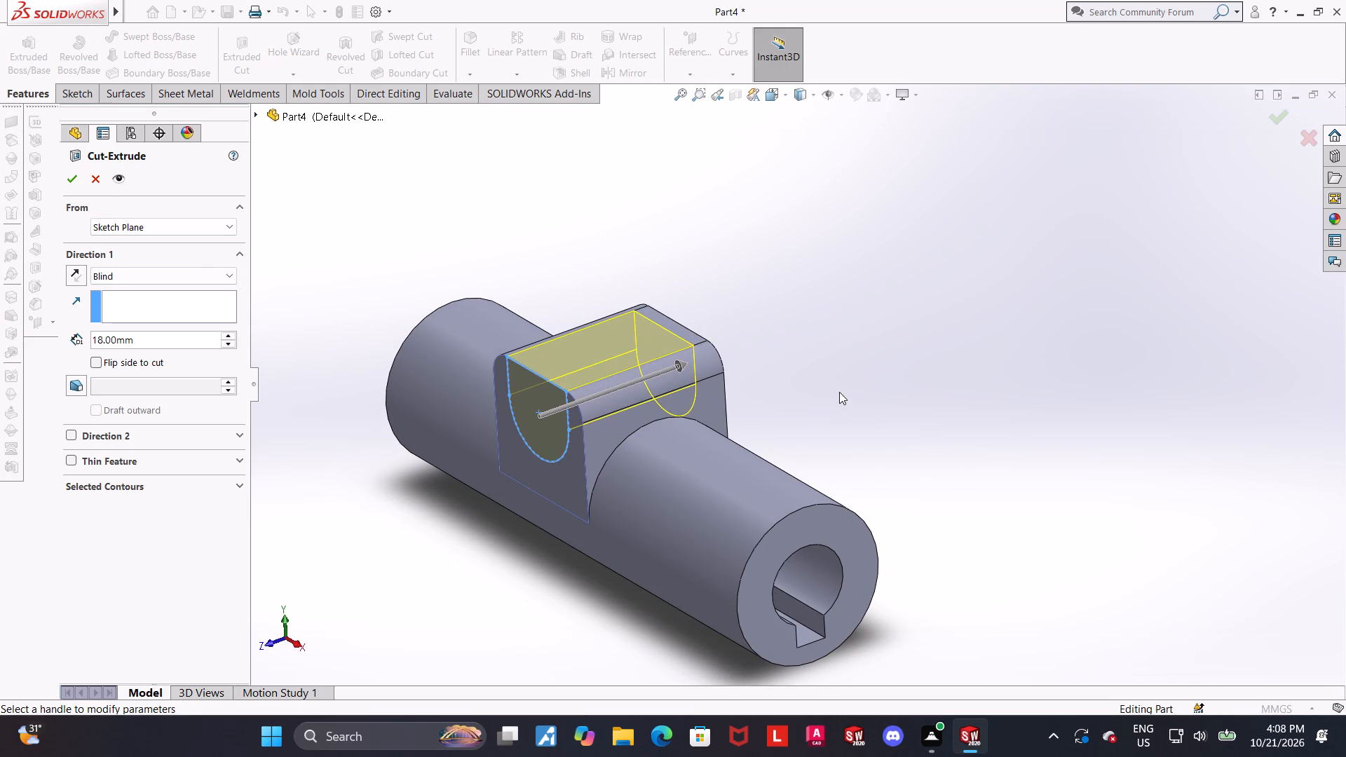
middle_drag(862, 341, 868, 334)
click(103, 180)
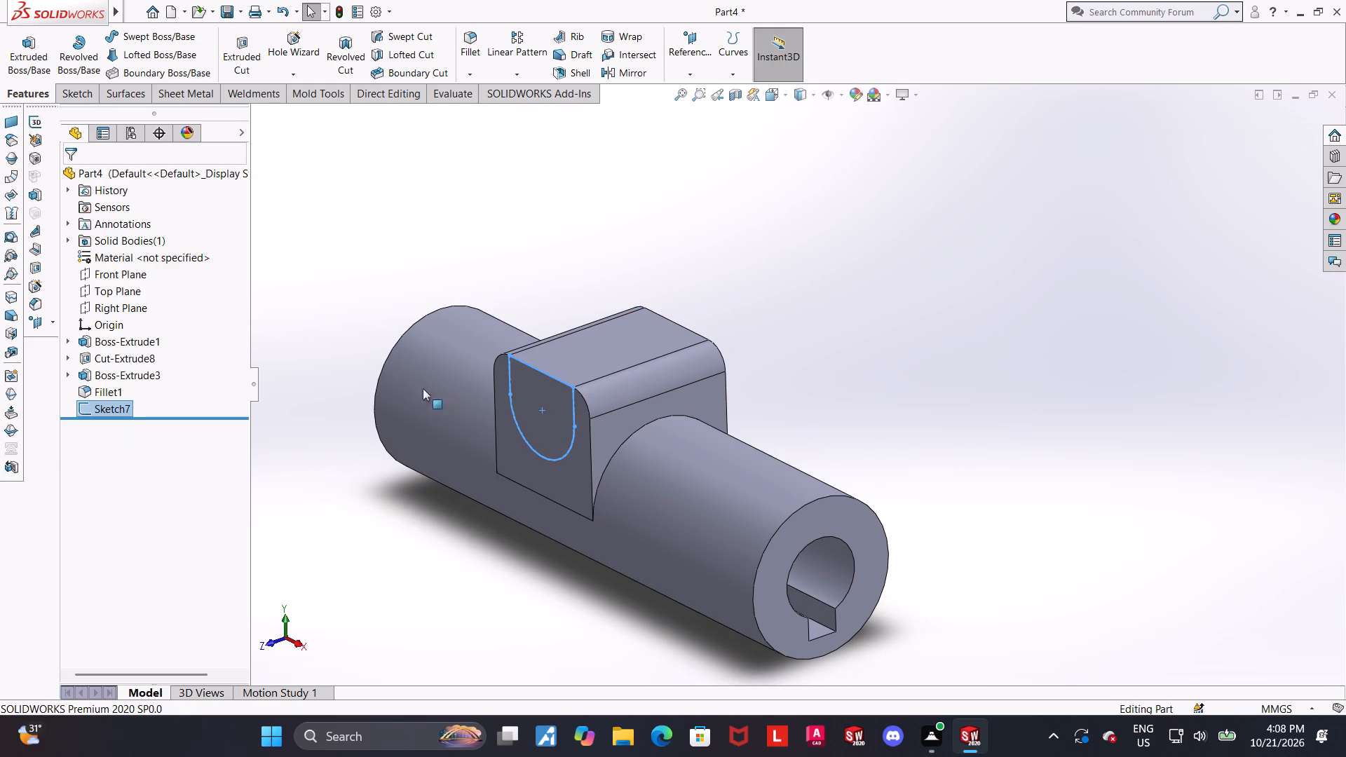
Start a new sketch on the keyed cylinder's flat annular end face on its far end, viewed square to the plane.
click(382, 477)
middle_drag(382, 477, 408, 435)
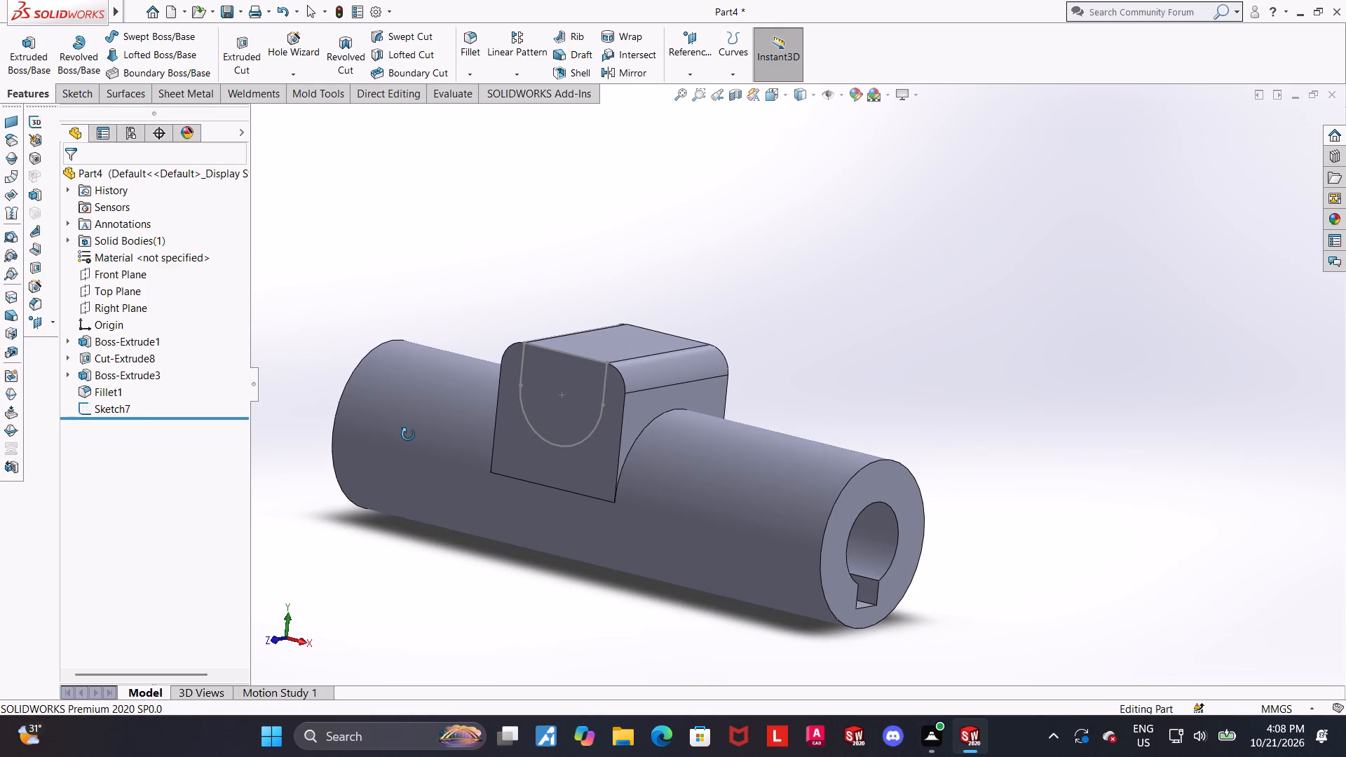
middle_drag(408, 435, 390, 453)
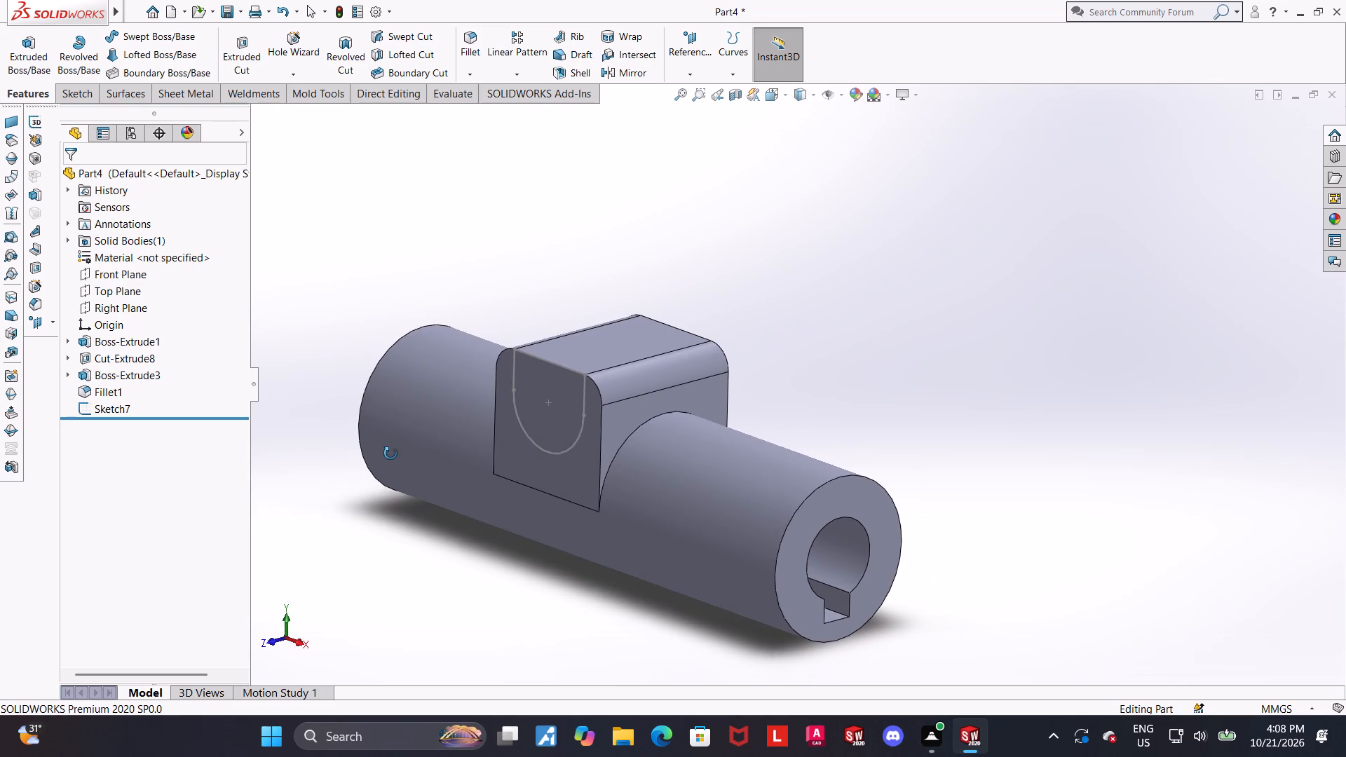
middle_drag(390, 453, 416, 464)
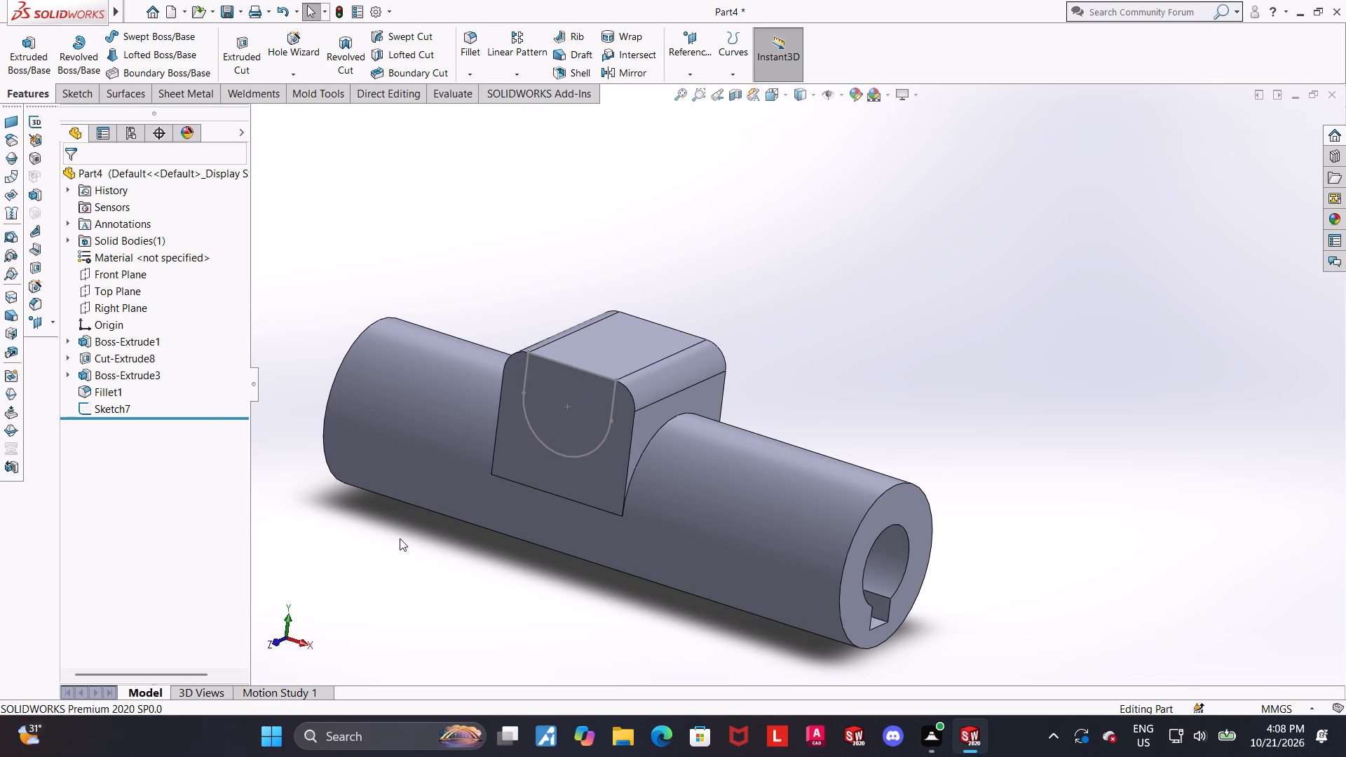
middle_drag(400, 538, 429, 547)
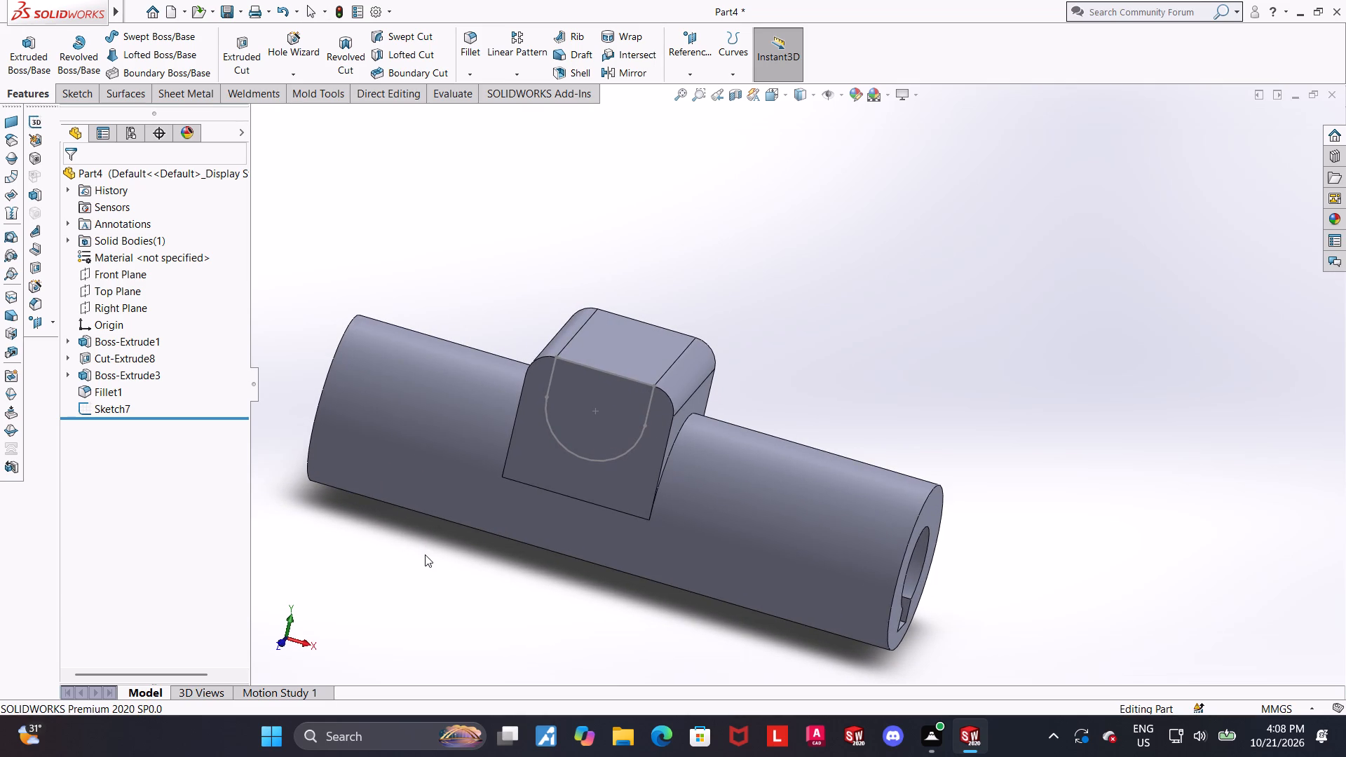
middle_drag(403, 503, 538, 538)
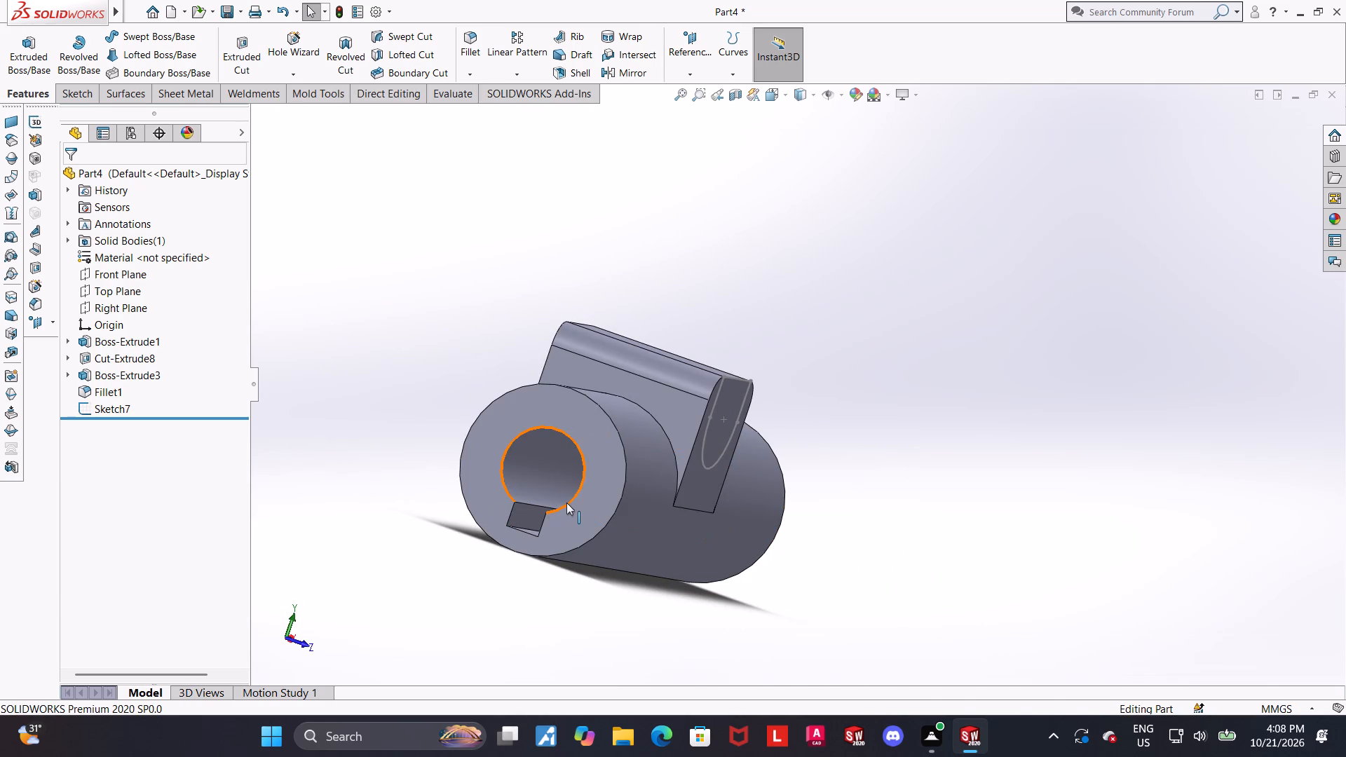
click(569, 504)
click(581, 521)
click(642, 481)
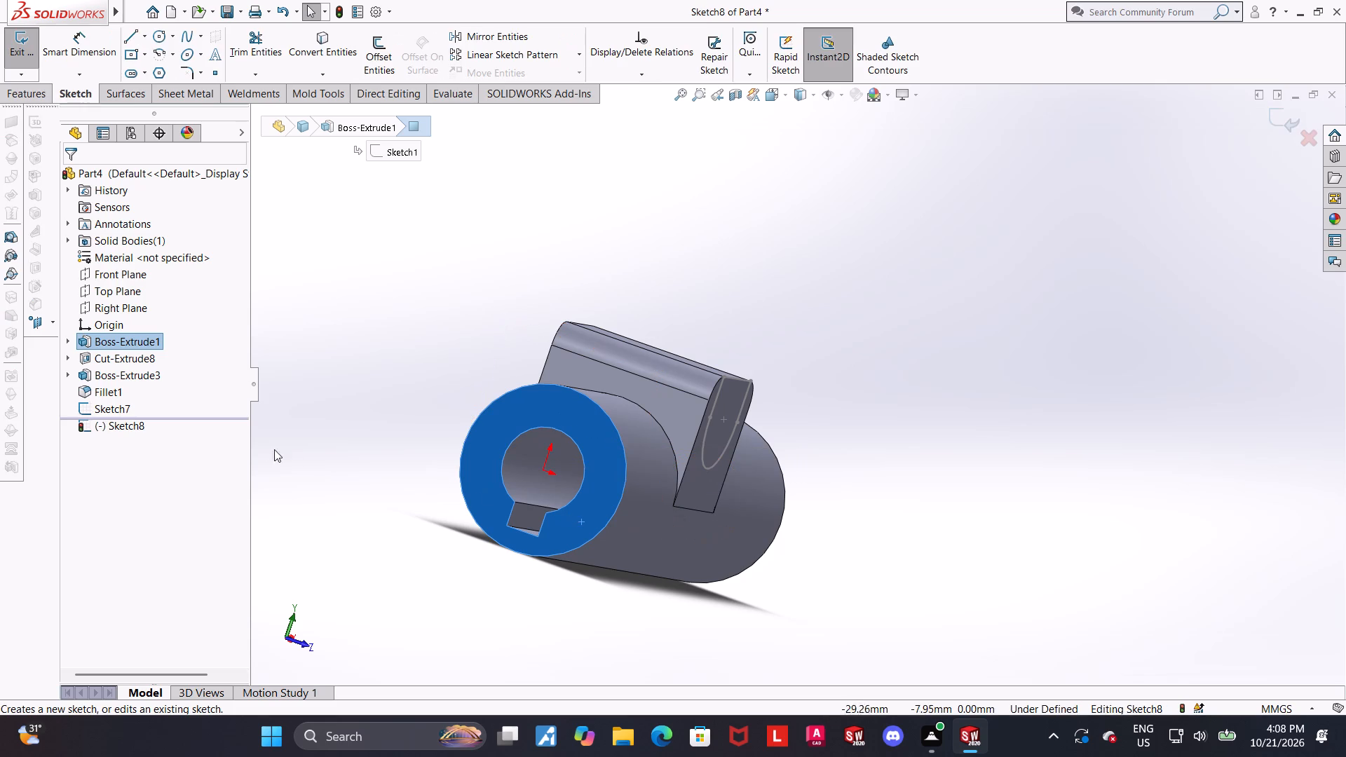
click(134, 423)
click(173, 402)
Sketch a circle about 40 mm in diameter in the open area diagonally below the keyed cylinder's end profile.
scroll(1293, 587, up, 3)
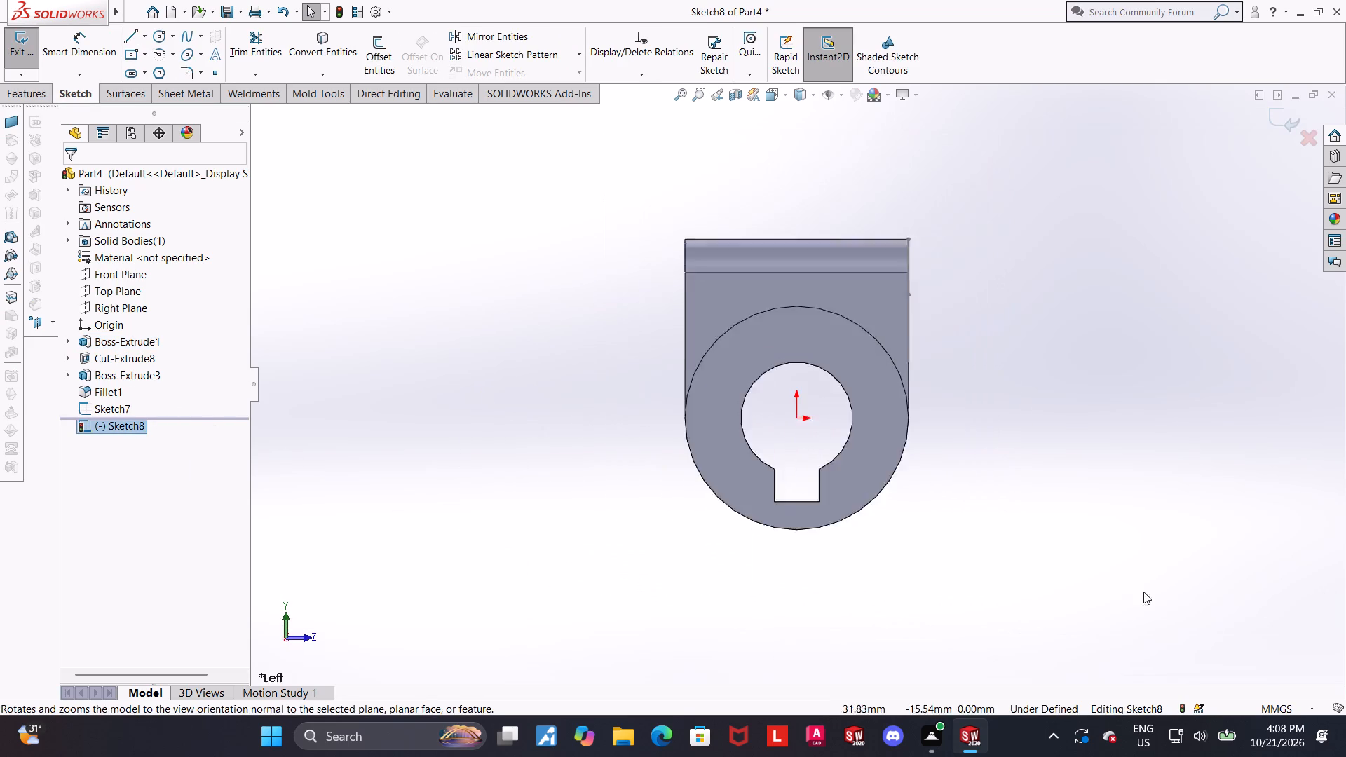
scroll(1143, 592, up, 2)
middle_drag(1066, 554, 938, 550)
middle_drag(915, 538, 728, 522)
scroll(815, 536, up, 1)
middle_drag(808, 366, 878, 407)
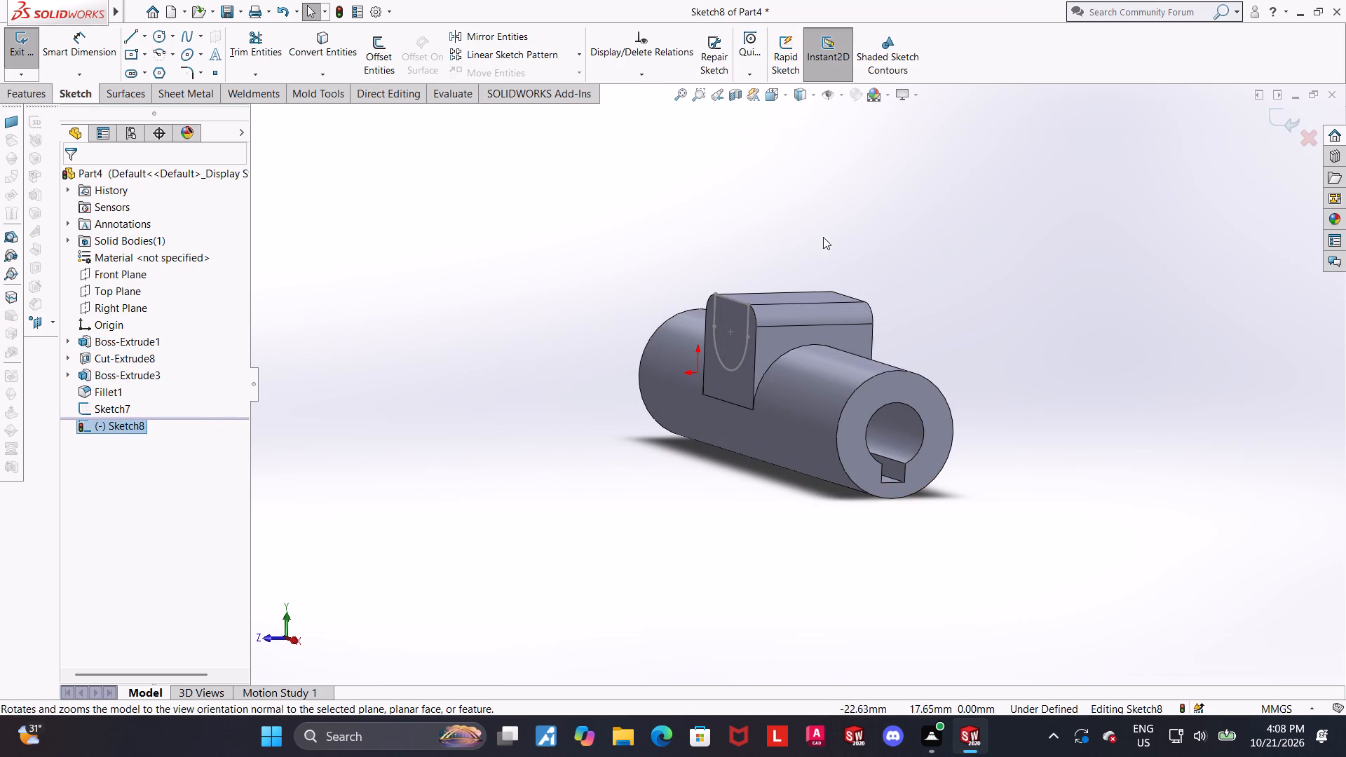
click(772, 96)
click(644, 538)
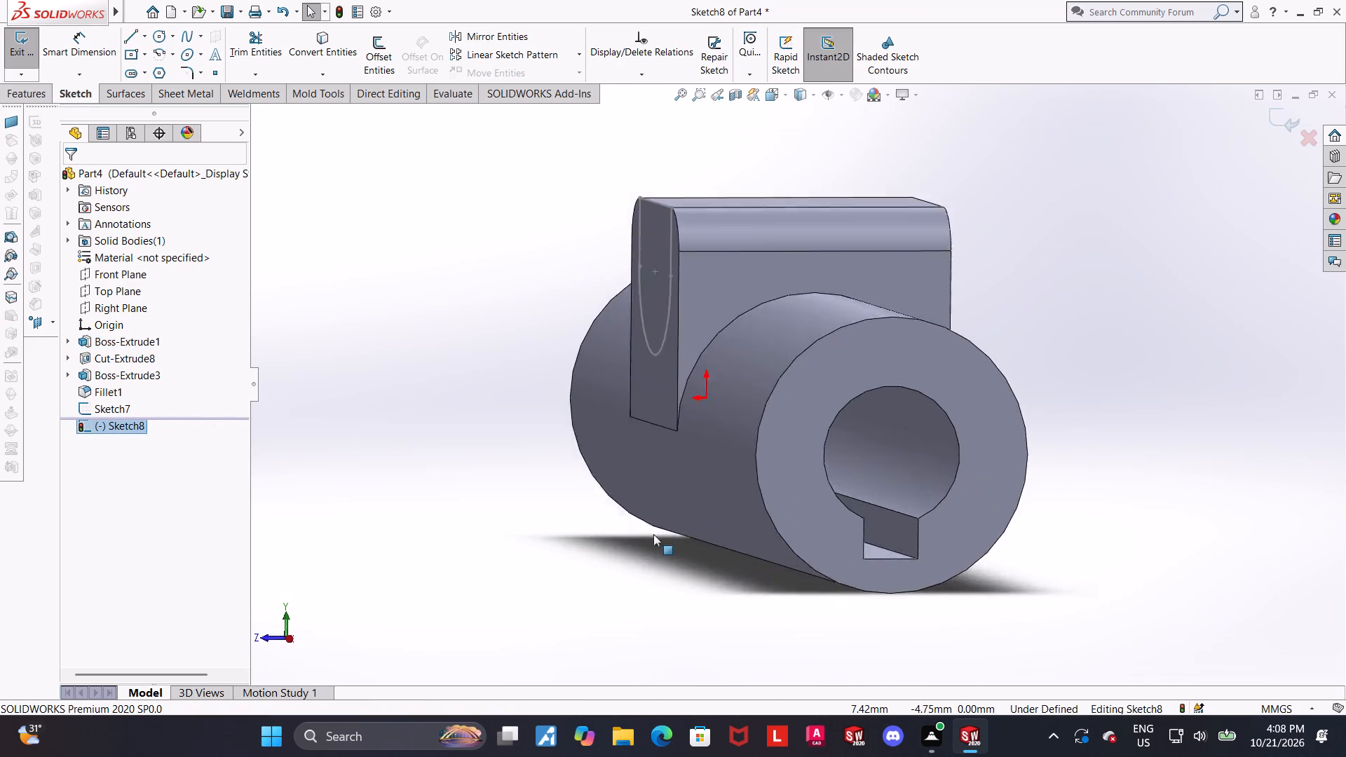
scroll(803, 524, up, 5)
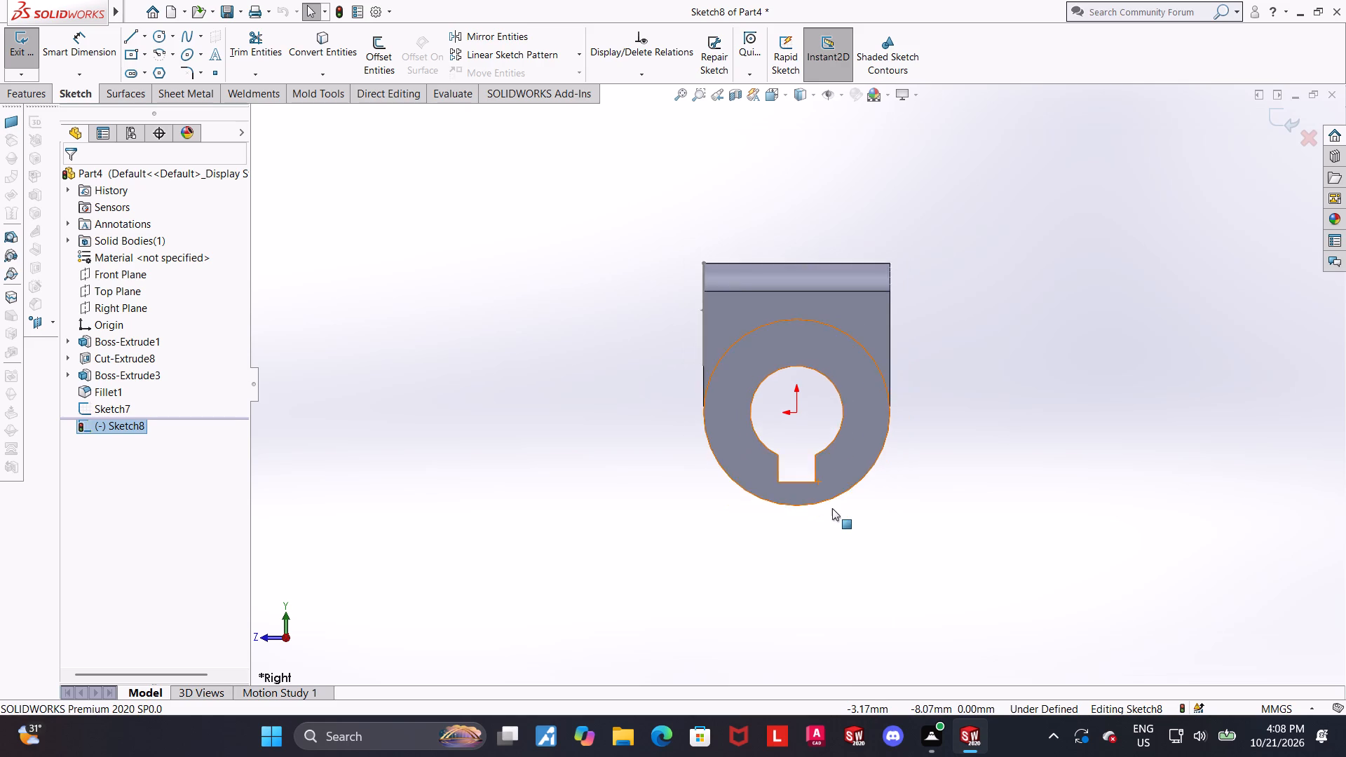
scroll(832, 508, up, 3)
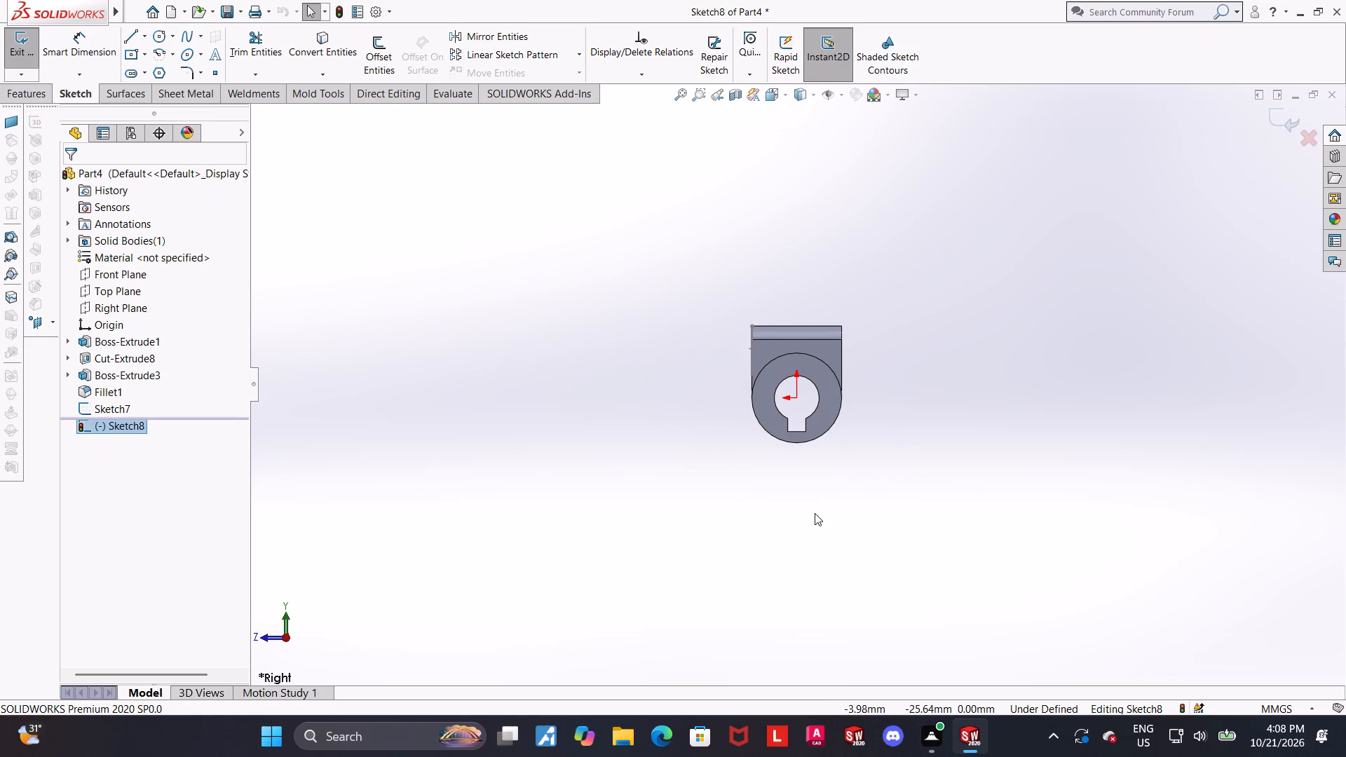
scroll(815, 513, down, 1)
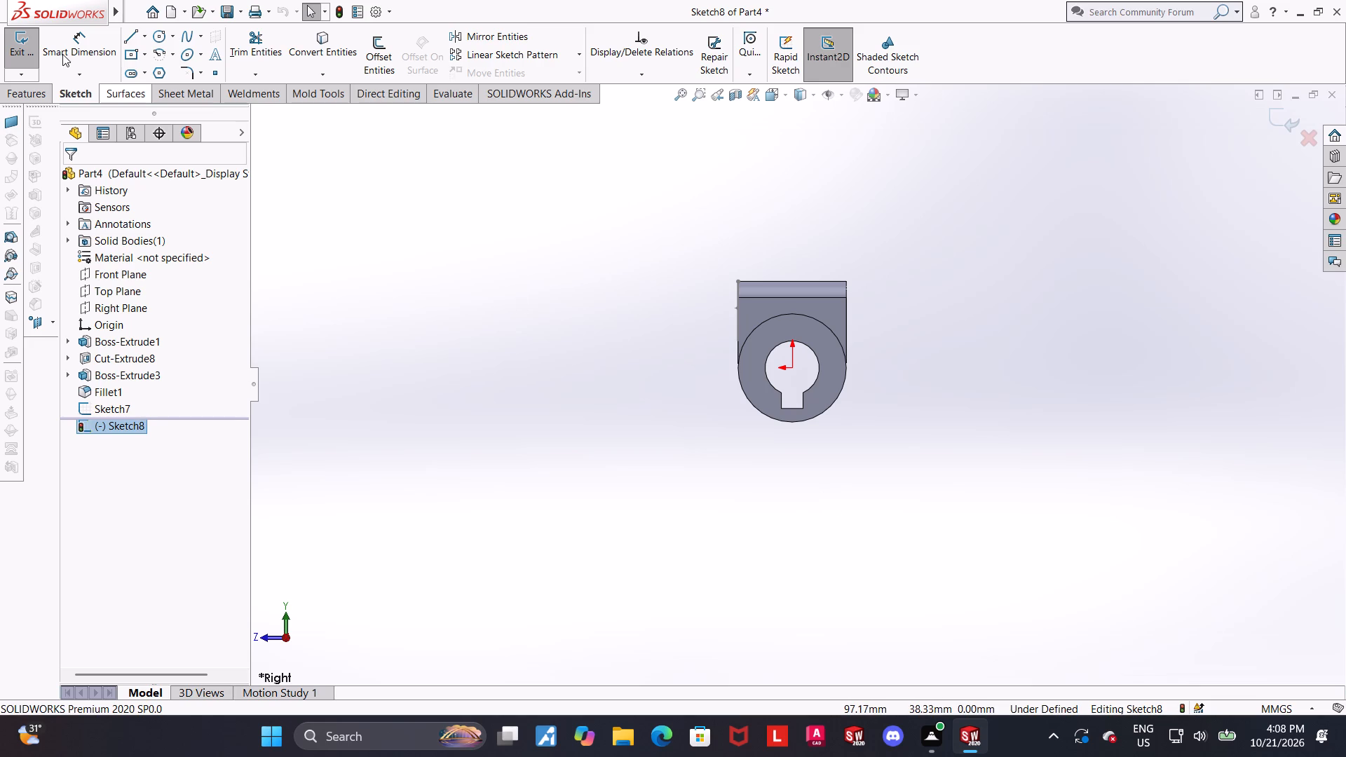
click(158, 33)
scroll(752, 491, up, 2)
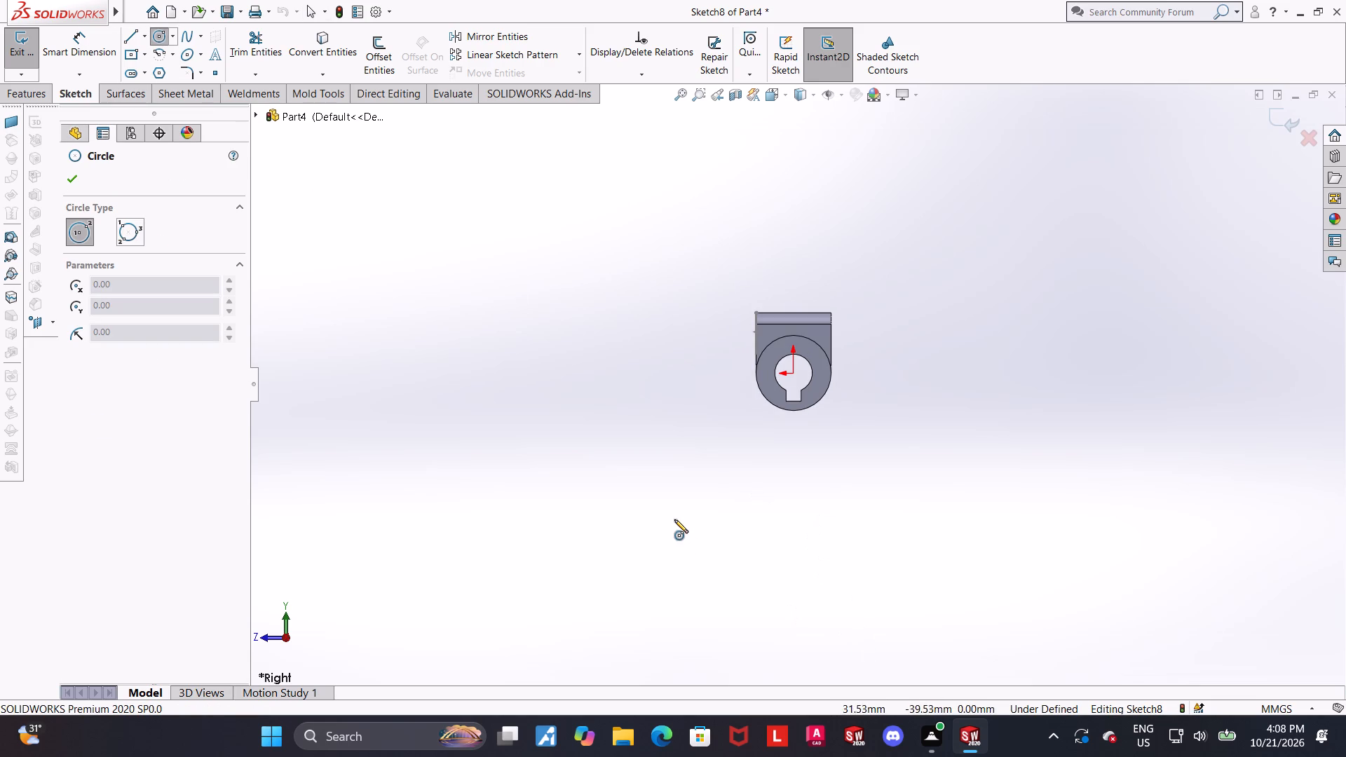
click(677, 508)
click(738, 464)
key(Escape)
key(Escape)
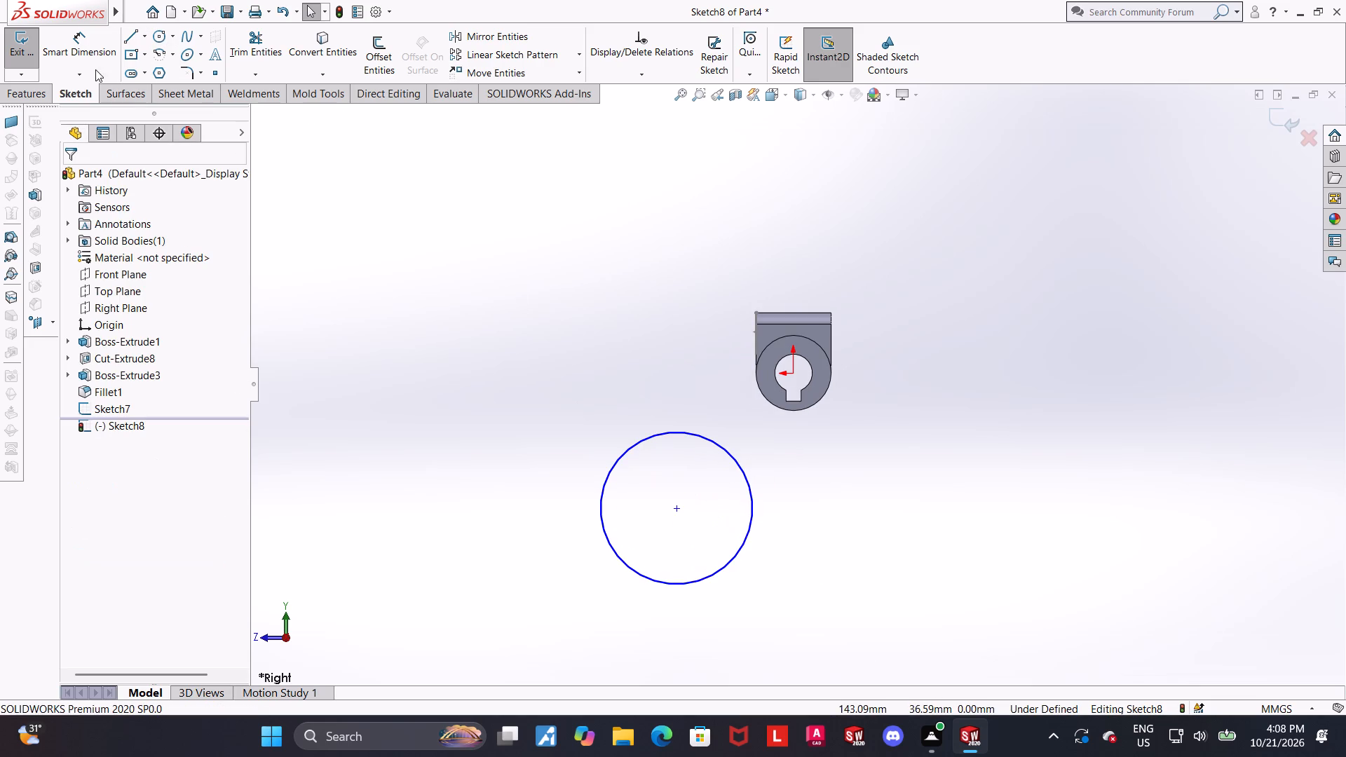
Dimension the new circle's diameter at 32 mm.
click(89, 53)
scroll(262, 276, up, 1)
scroll(375, 312, down, 1)
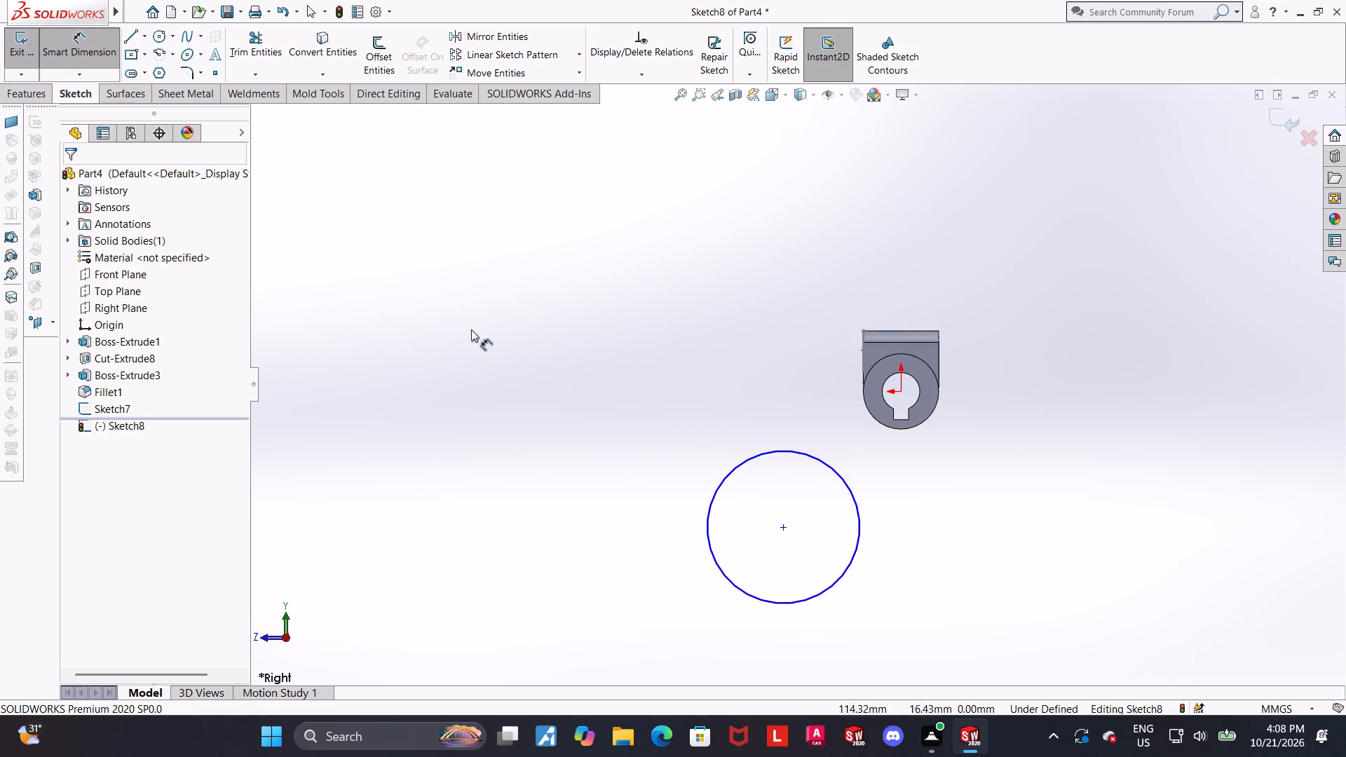
click(733, 466)
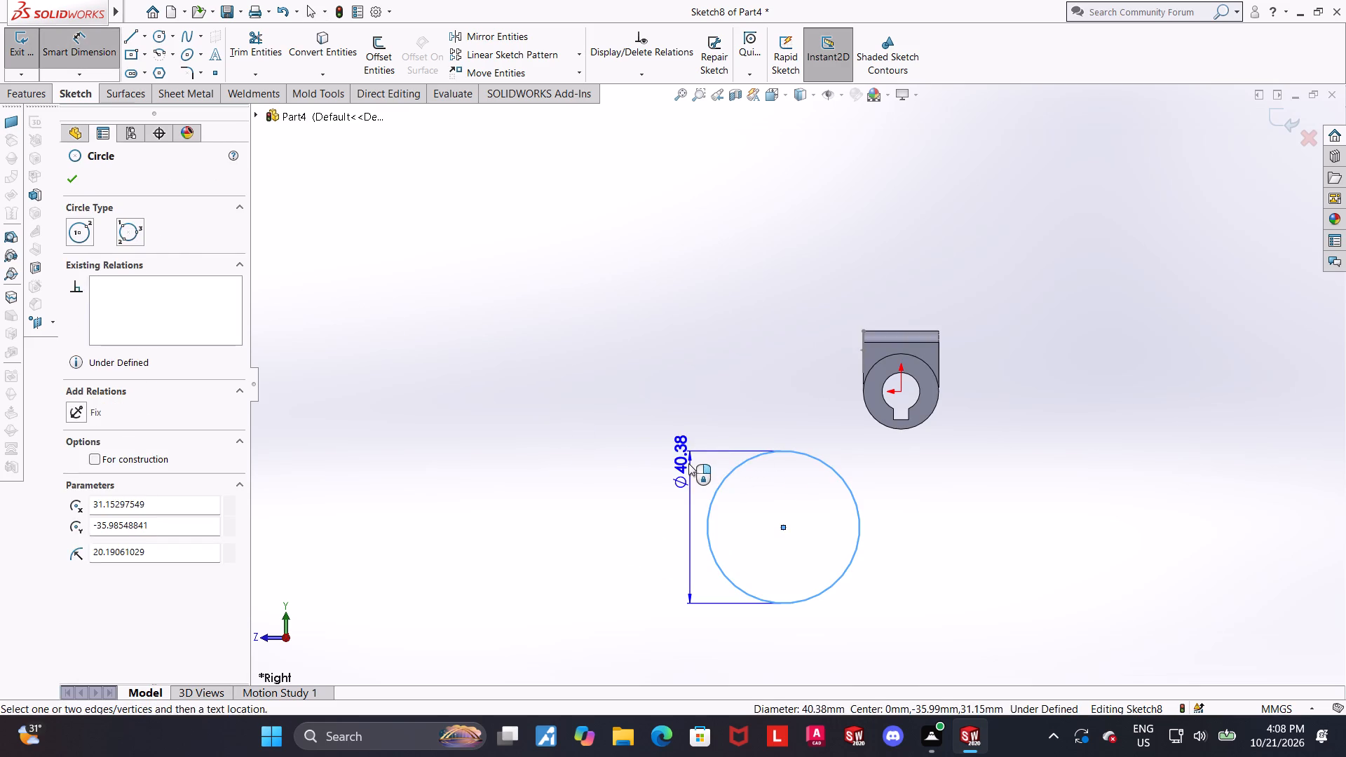
click(688, 463)
text(32)
key(Return)
key(Escape)
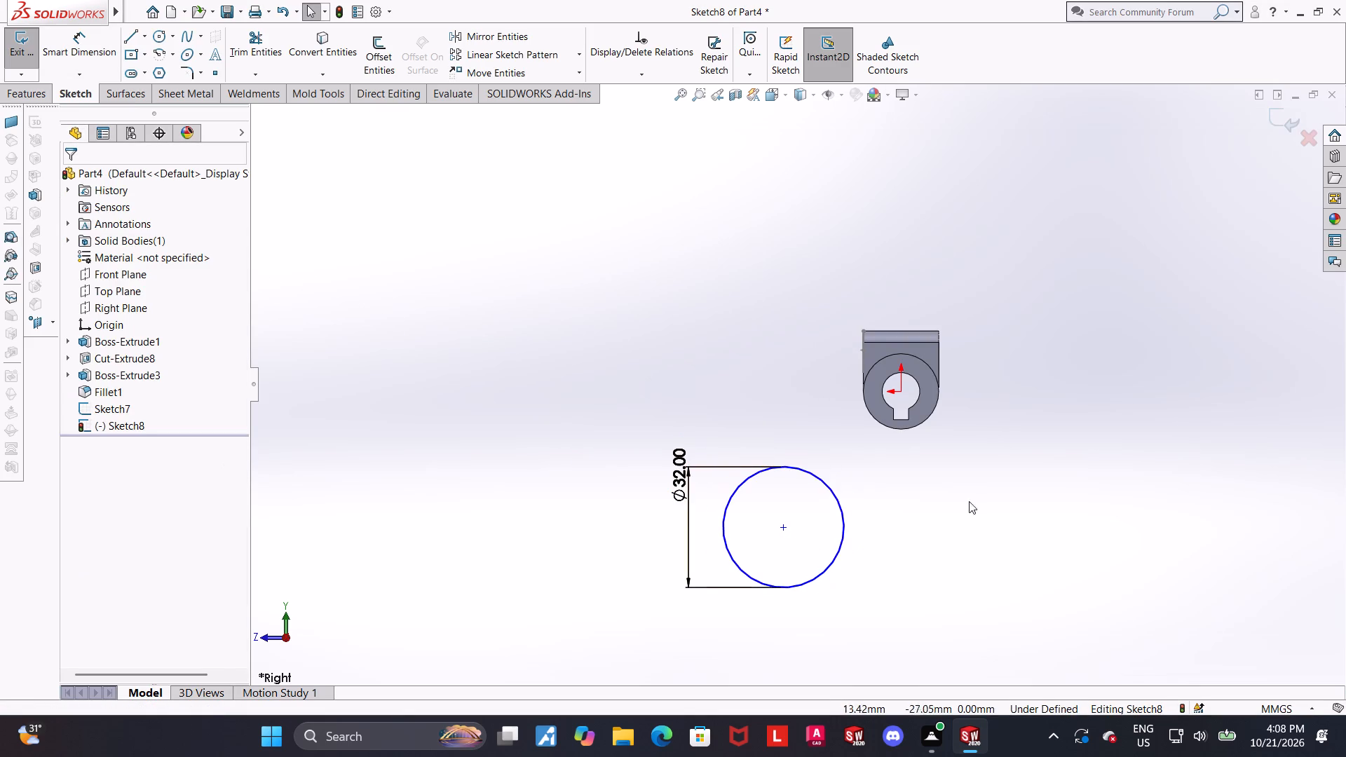
Sketch a smaller circle about 13.6 mm in diameter, concentric with the 32 mm circle.
scroll(989, 538, down, 1)
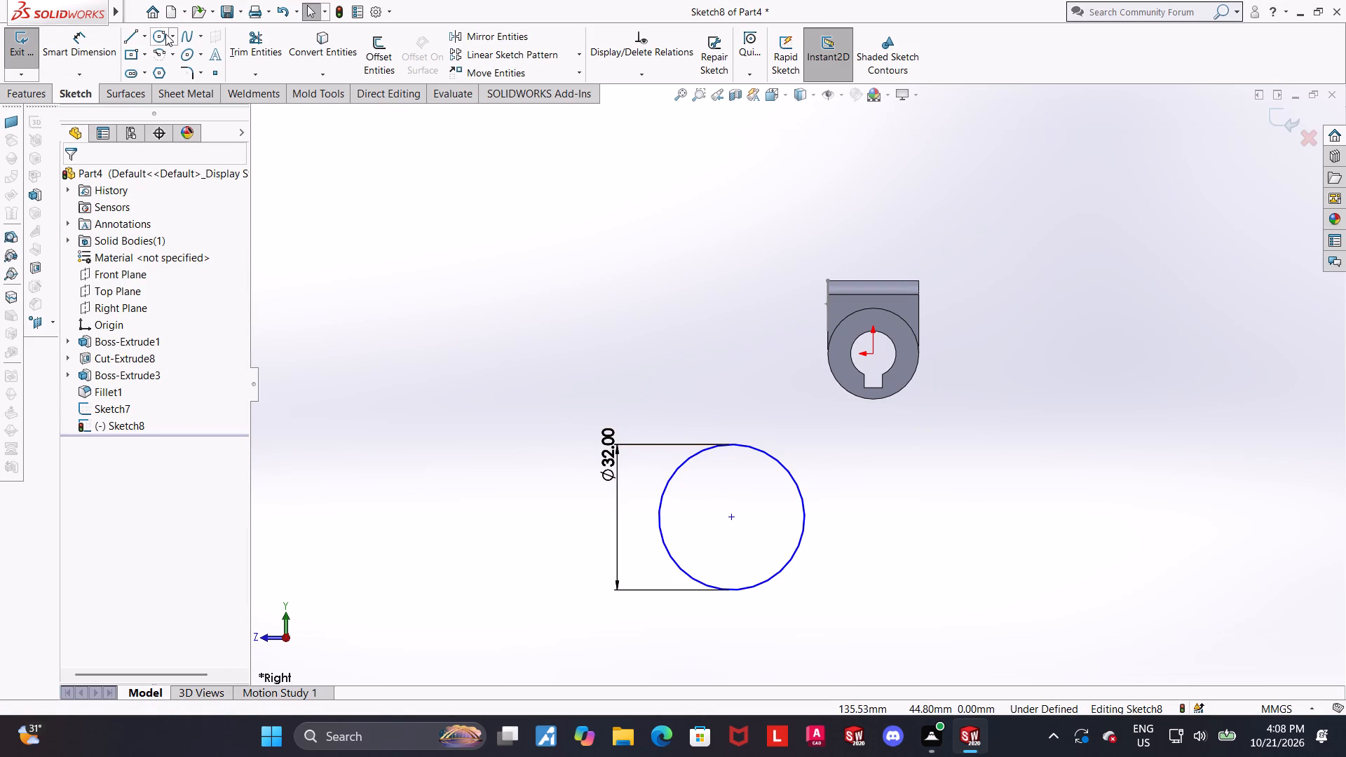
click(165, 34)
scroll(627, 289, down, 2)
scroll(799, 461, up, 4)
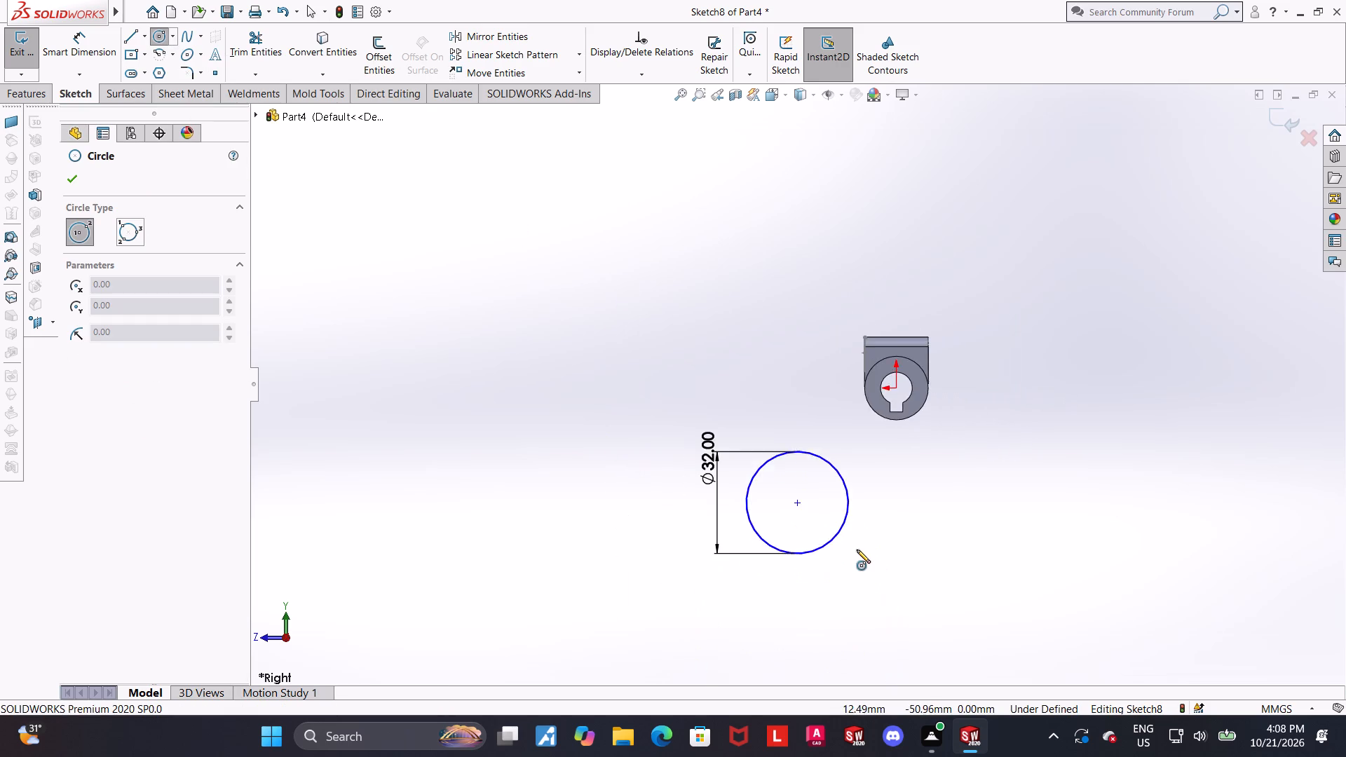
scroll(857, 550, down, 3)
click(741, 437)
click(761, 404)
key(Escape)
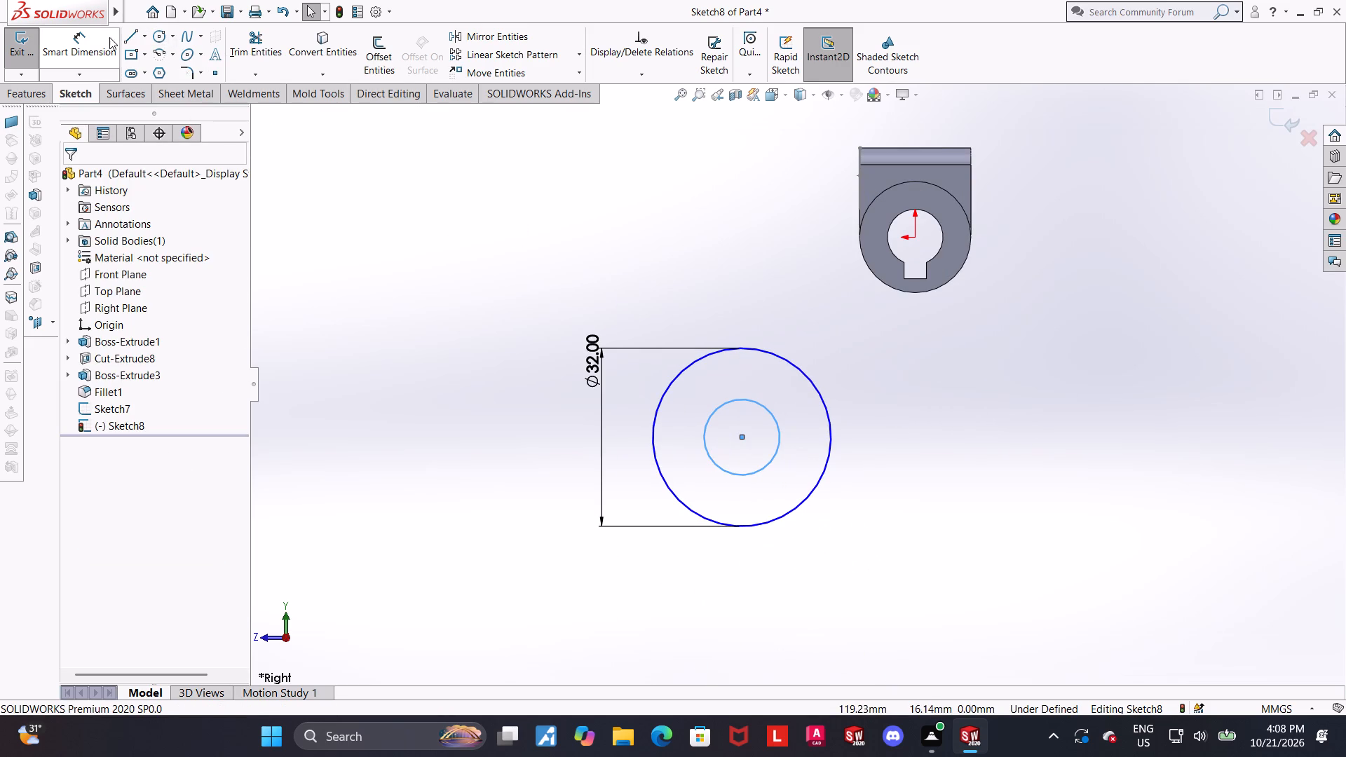
Dimension the inner concentric circle's diameter at 19 mm.
click(93, 40)
click(717, 413)
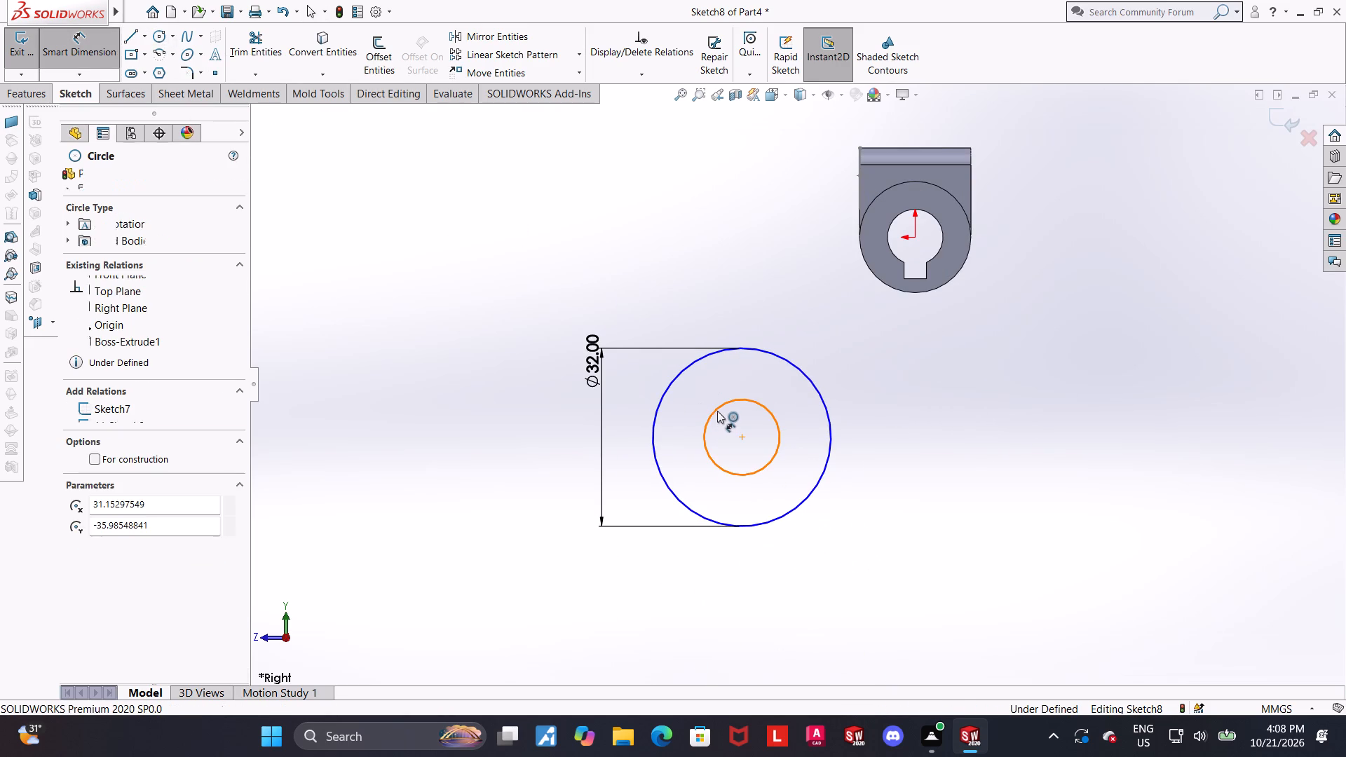
click(721, 283)
key(1)
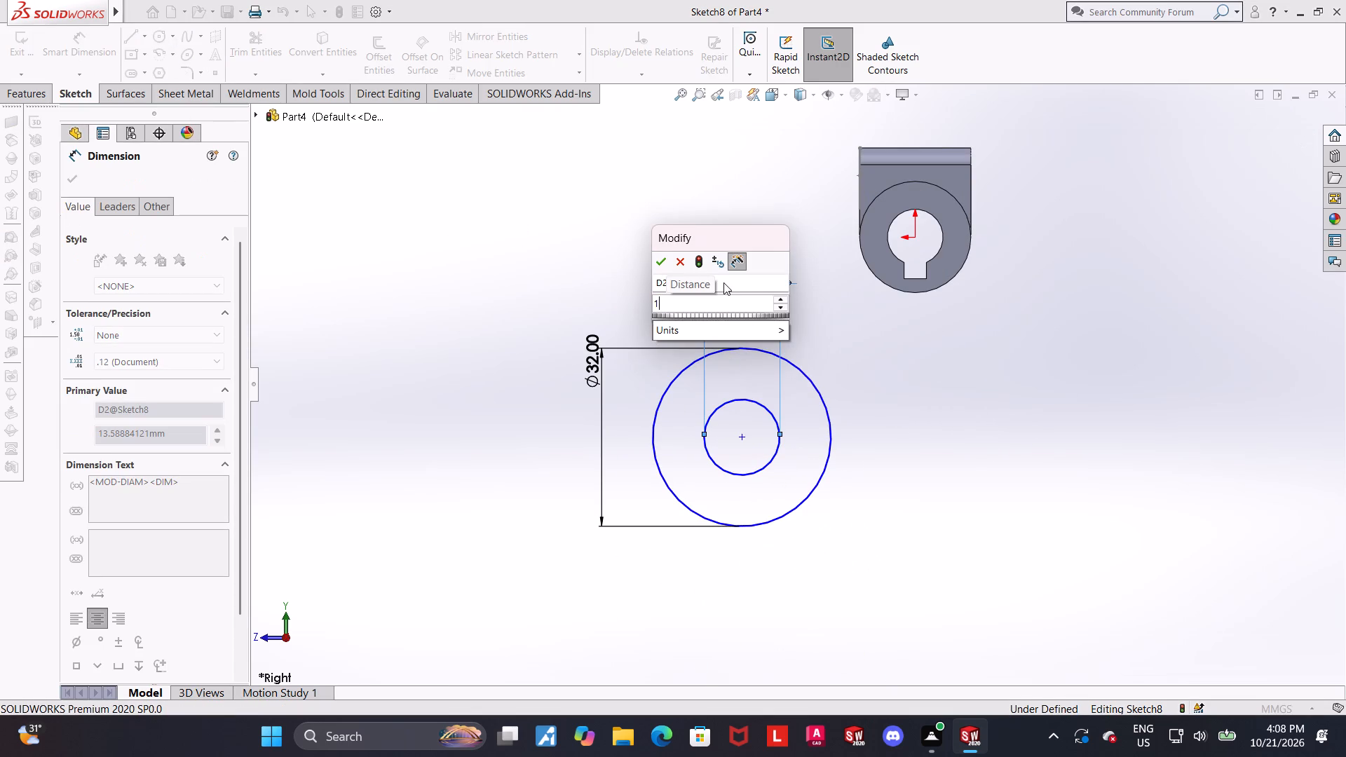
key(9)
key(Return)
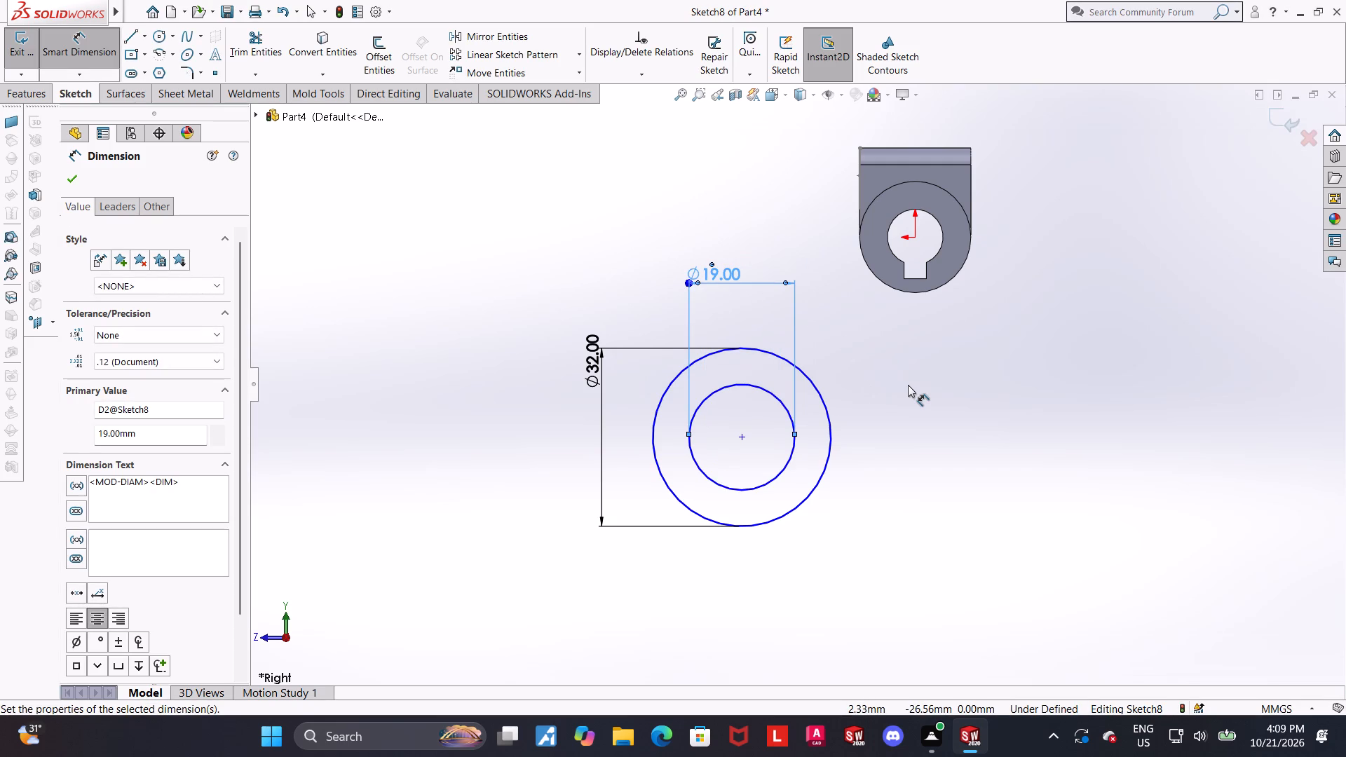
Set the inner concentric circle's diameter to 18 mm.
scroll(890, 406, up, 1)
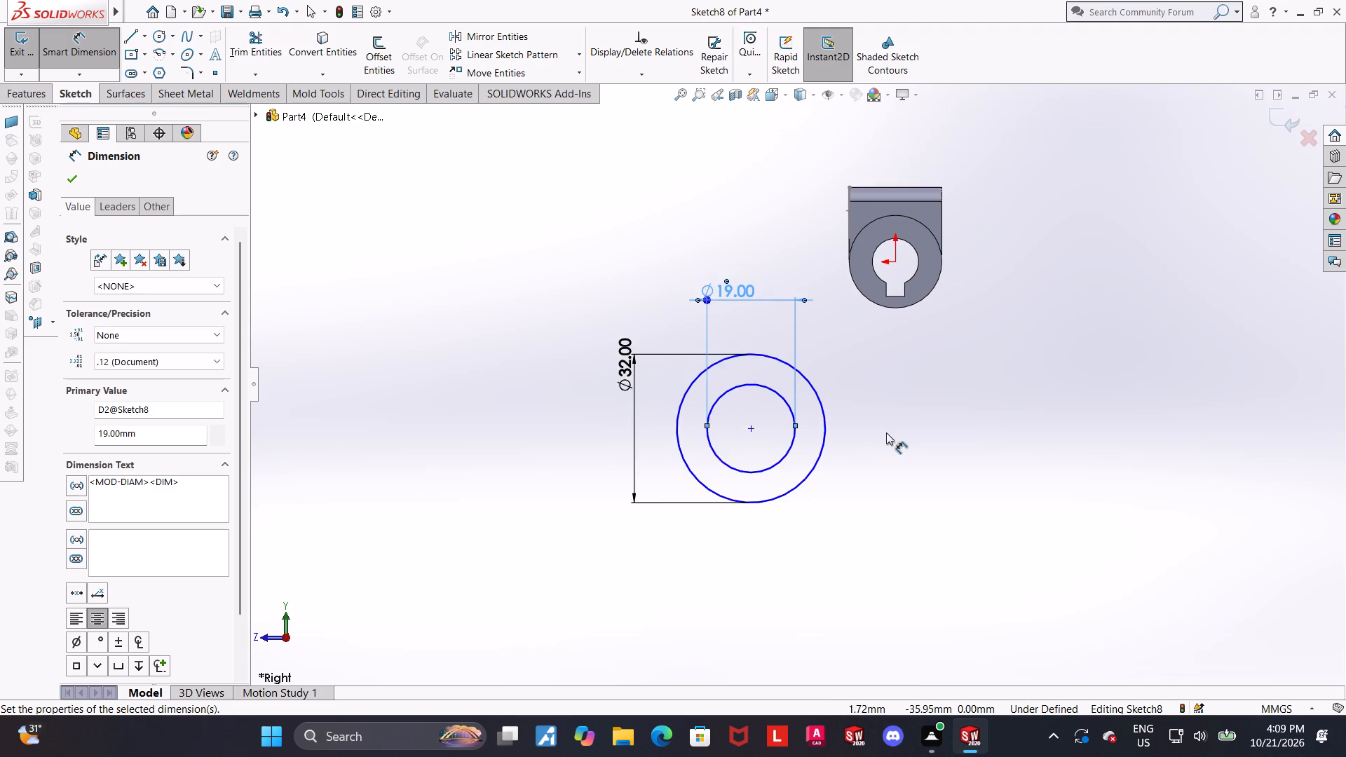
scroll(885, 438, down, 1)
click(889, 443)
scroll(879, 427, down, 1)
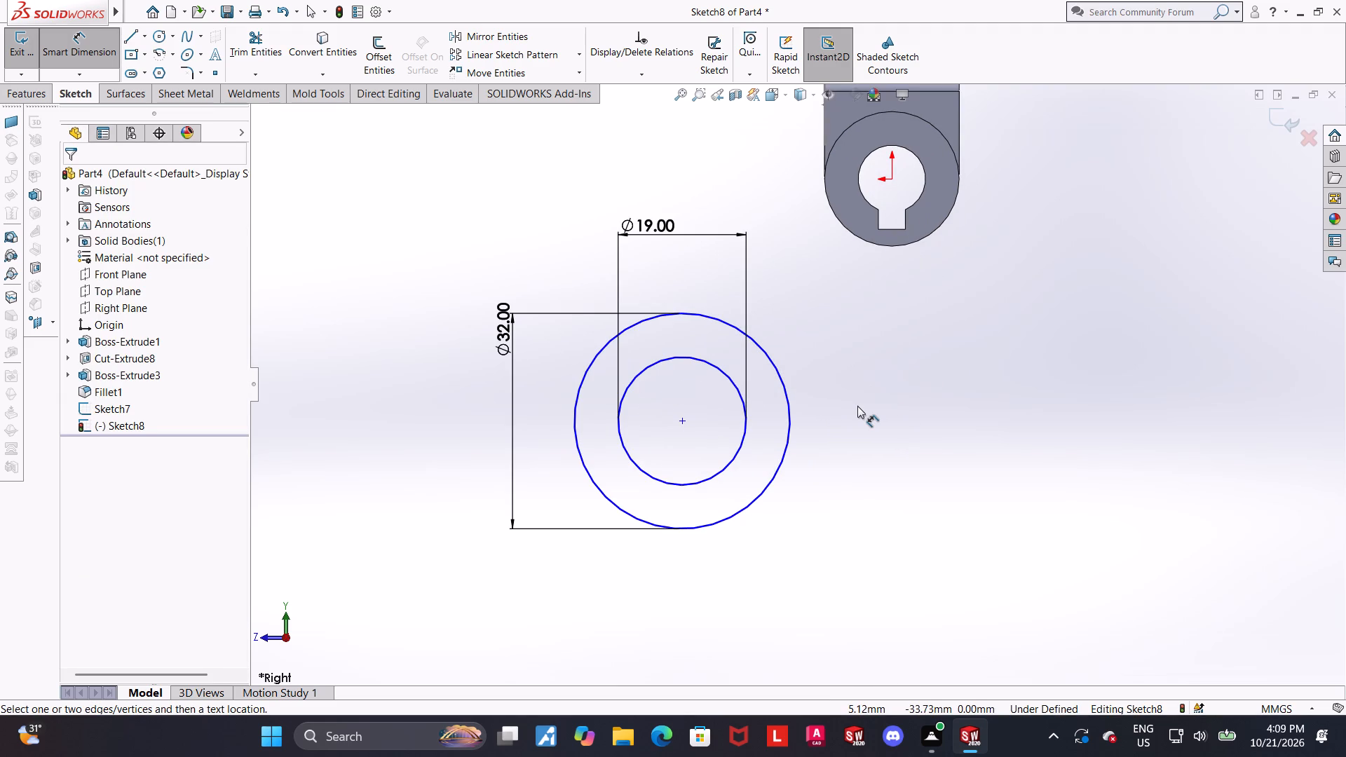
double_click(640, 223)
key(1)
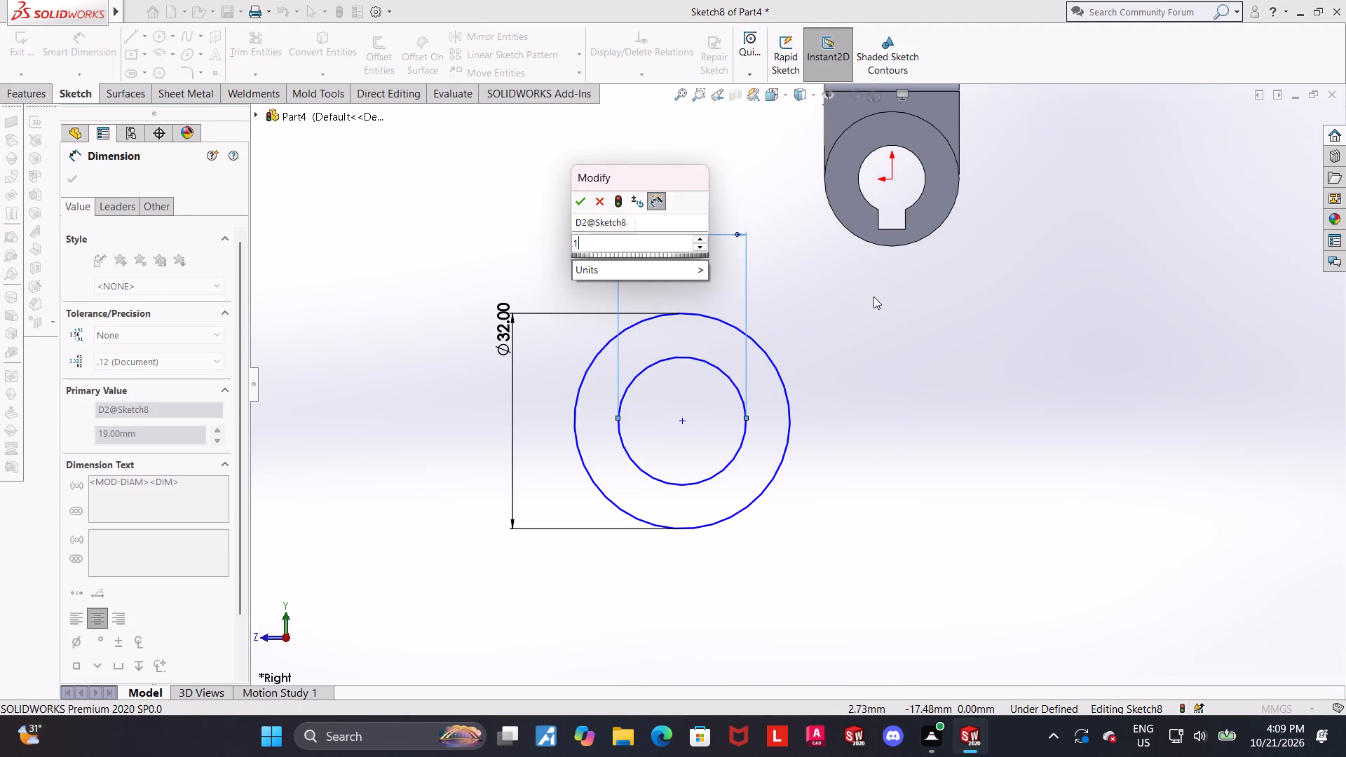
key(8)
key(Return)
click(876, 307)
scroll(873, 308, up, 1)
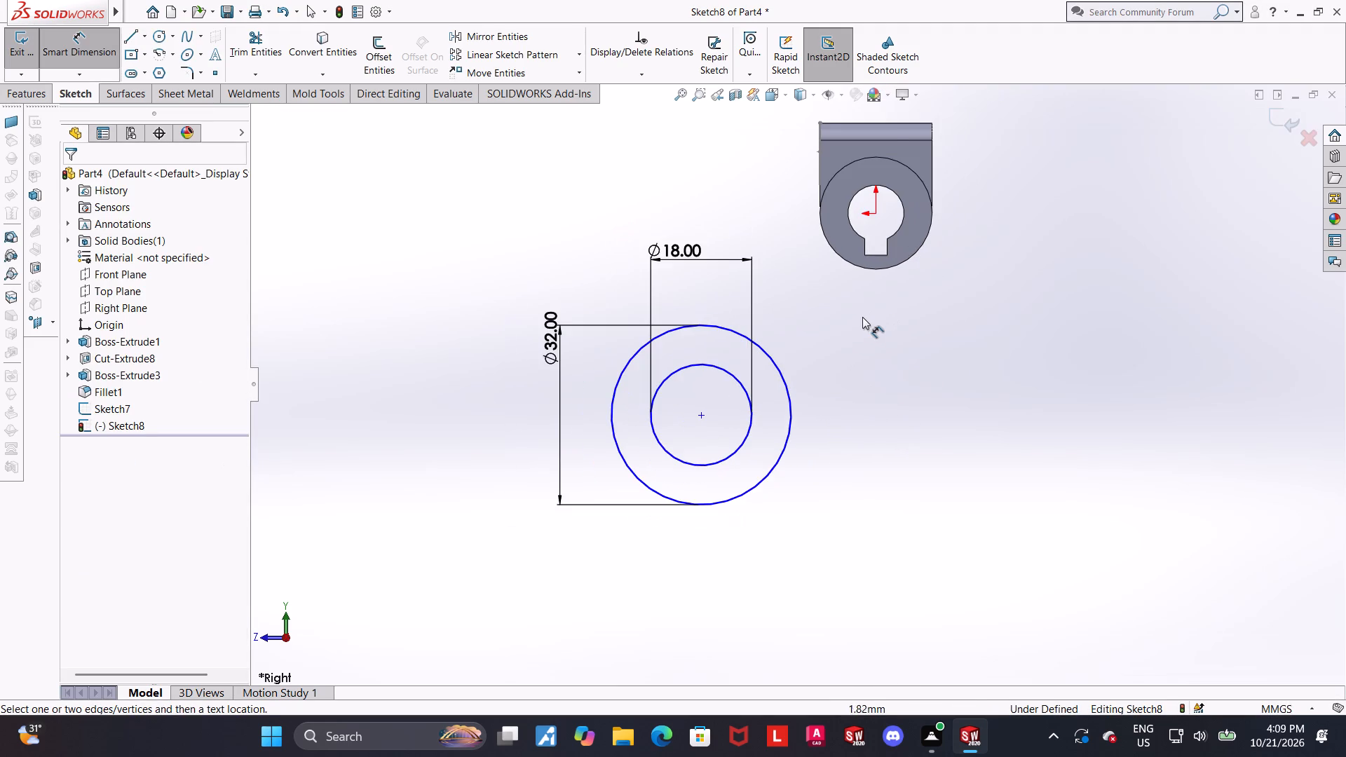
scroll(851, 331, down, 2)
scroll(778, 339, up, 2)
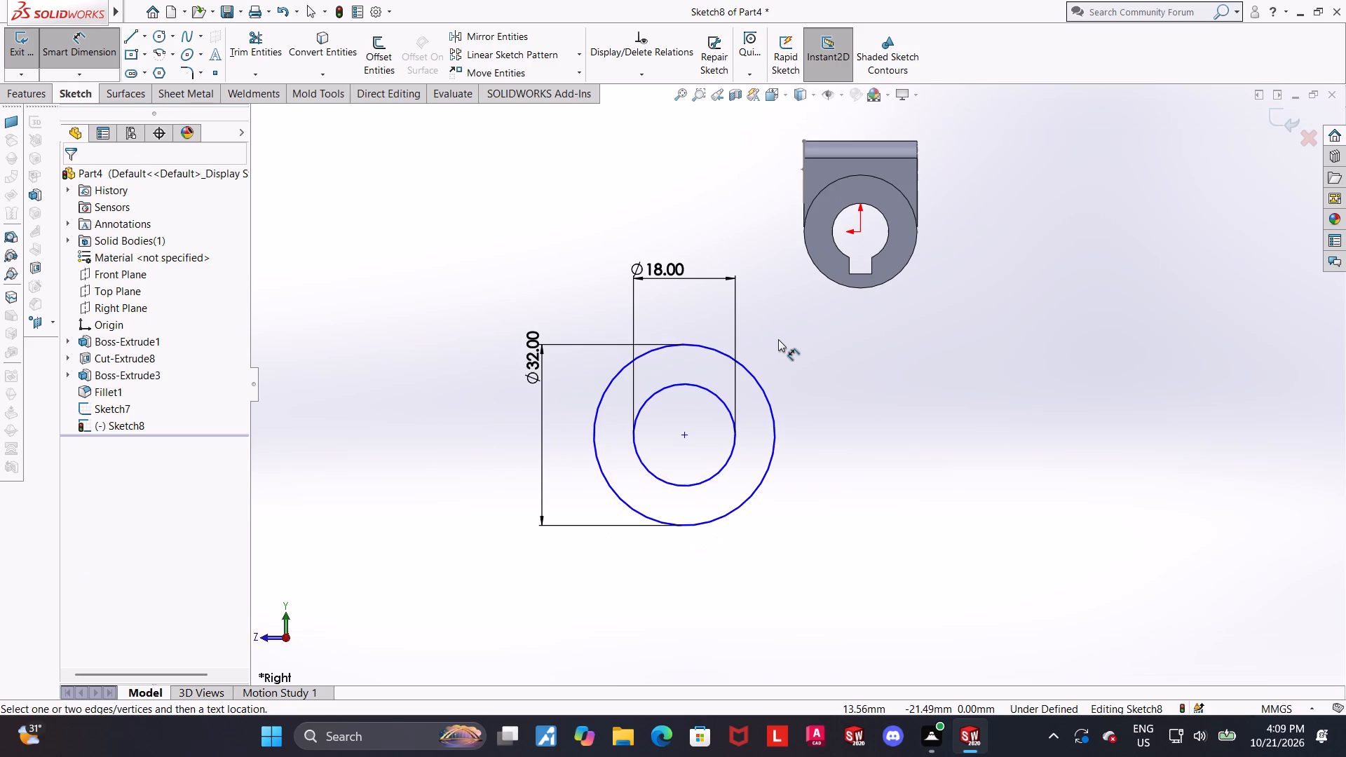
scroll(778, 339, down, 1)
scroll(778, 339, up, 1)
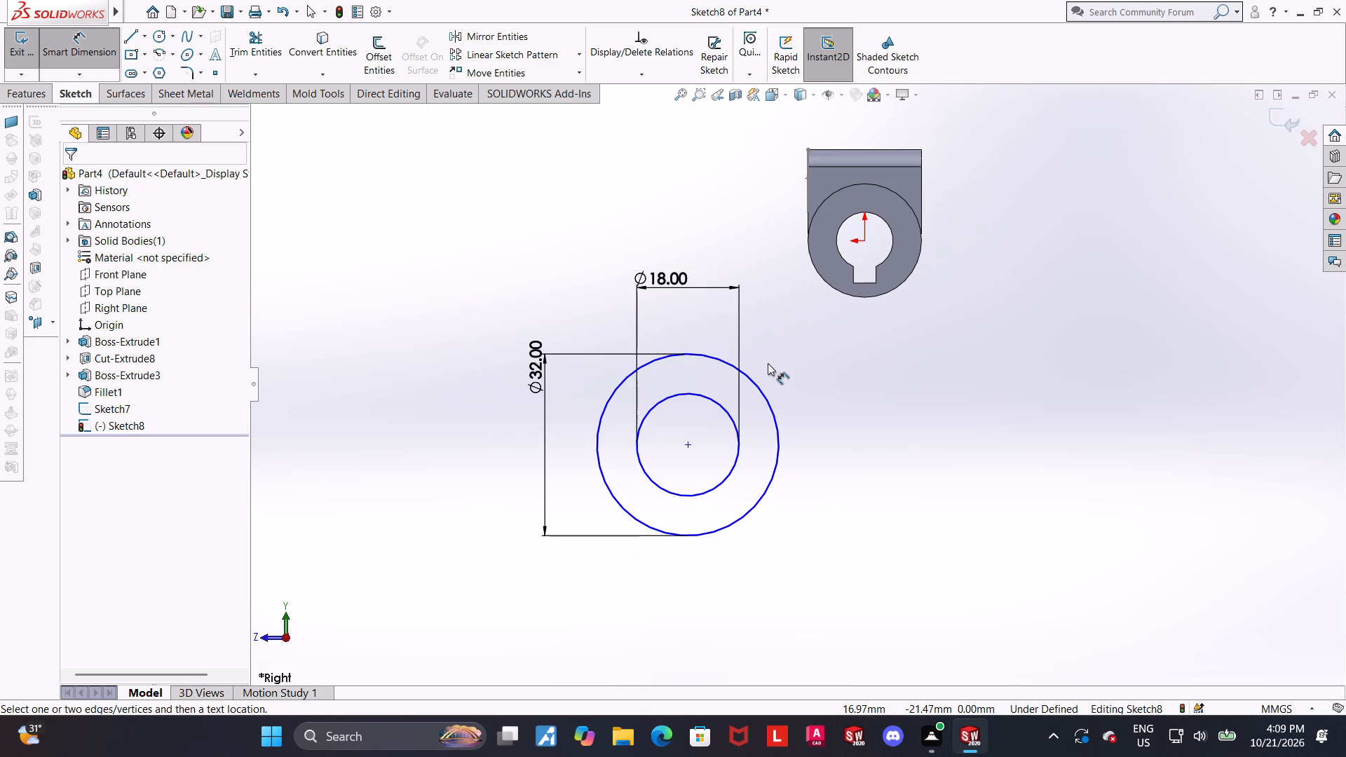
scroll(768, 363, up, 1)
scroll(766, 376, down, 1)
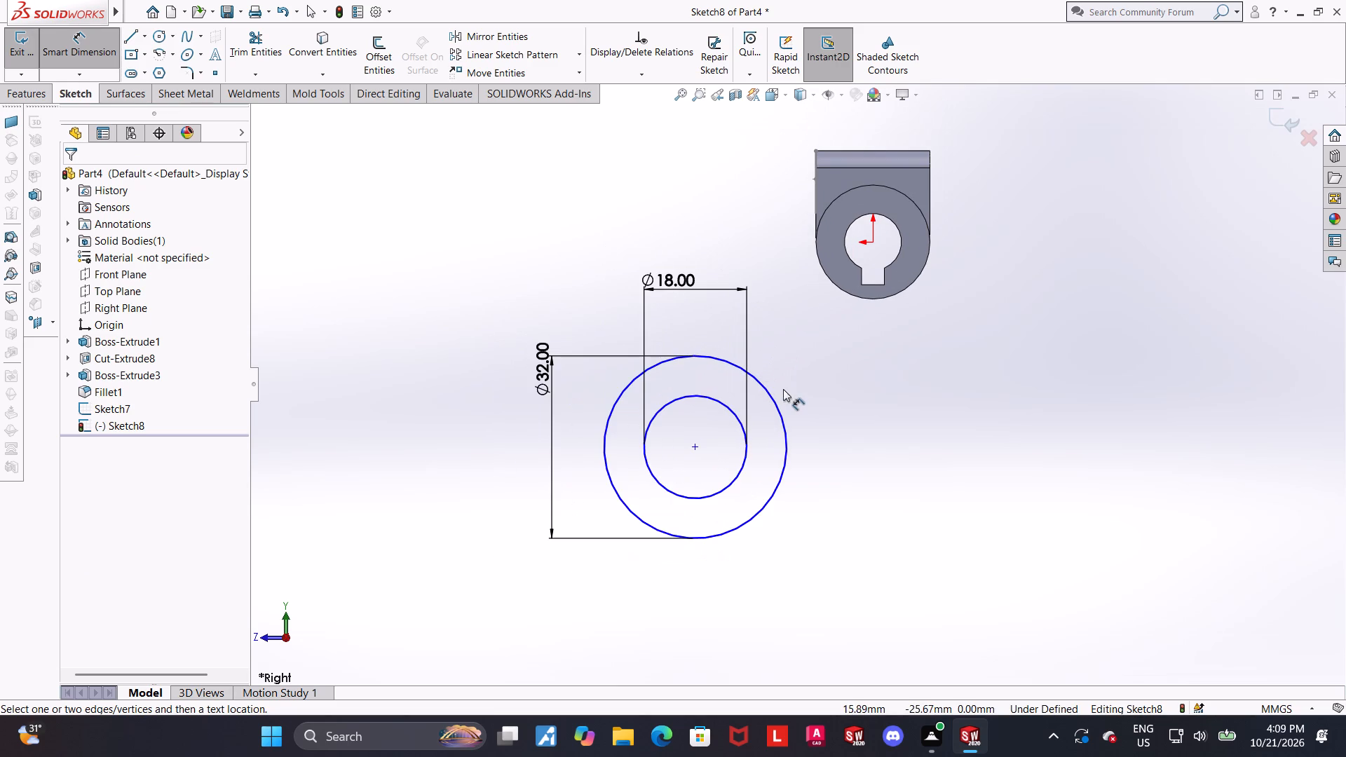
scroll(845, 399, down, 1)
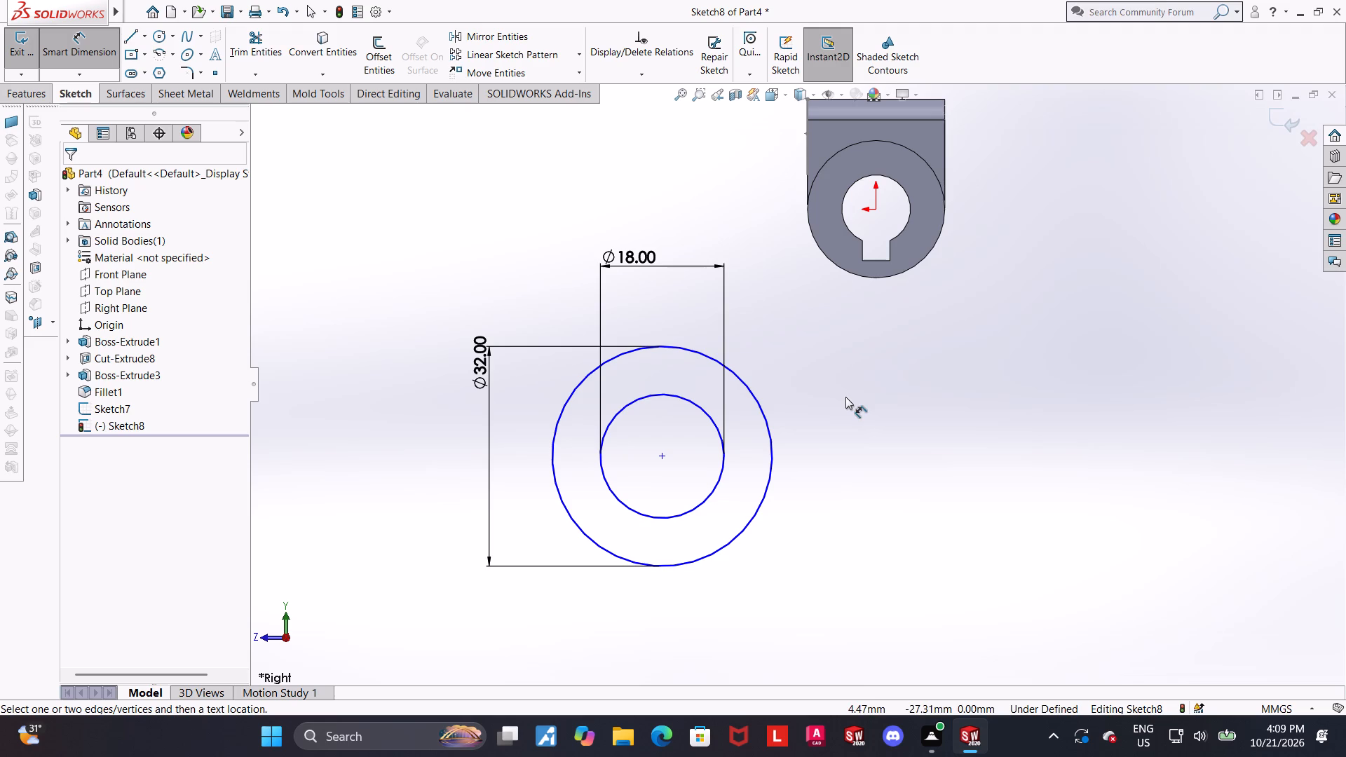
Sketch a vertical line about 19.7 mm long downward from the inner circle's left quadrant point, past the outer circle.
click(131, 34)
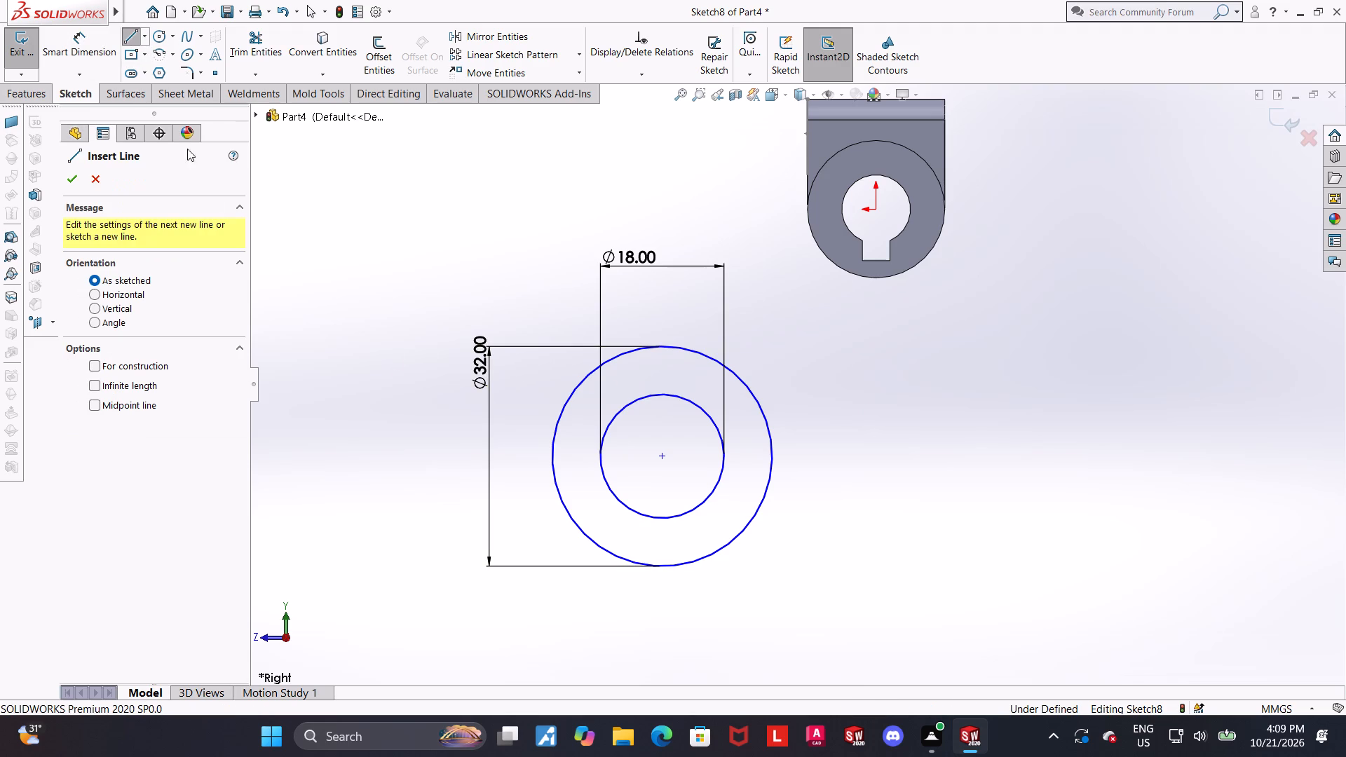
scroll(618, 432, up, 1)
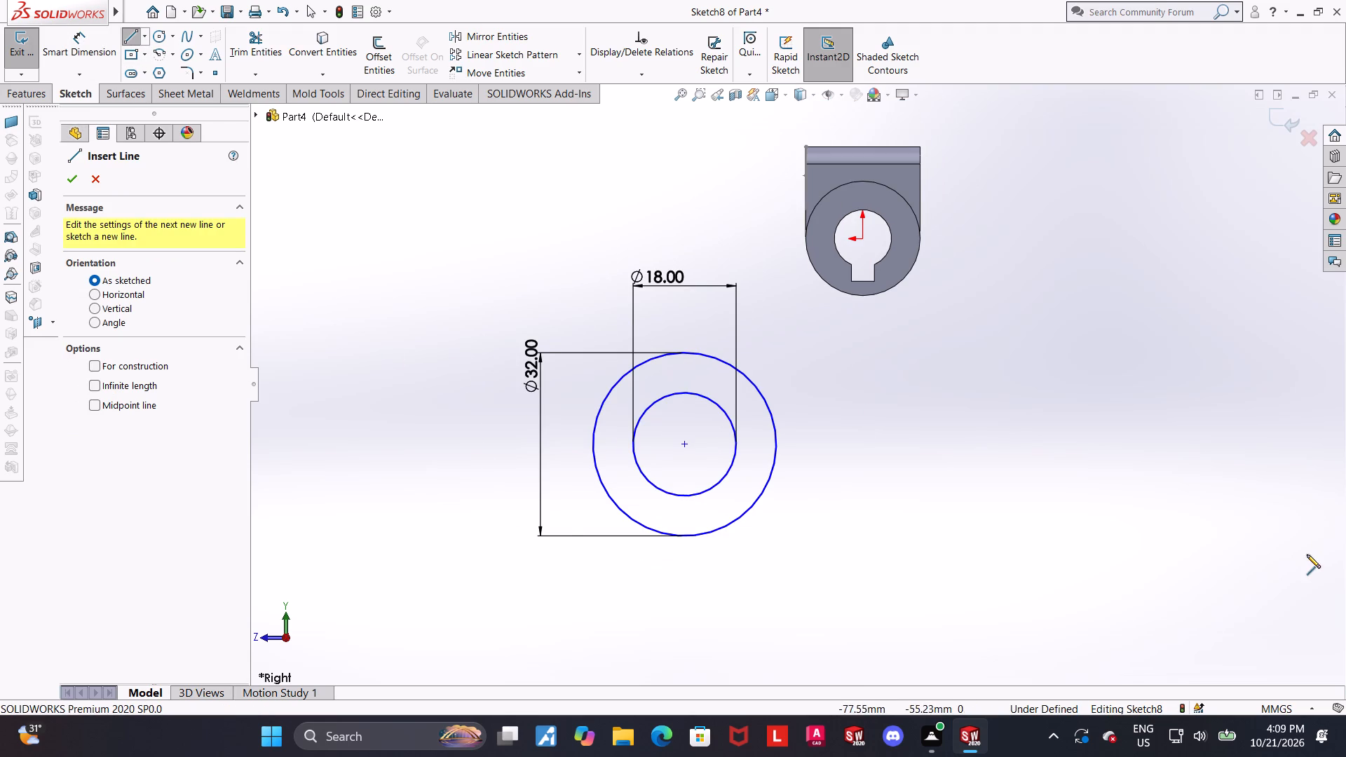
scroll(1307, 554, down, 1)
scroll(1199, 580, up, 1)
scroll(698, 490, down, 1)
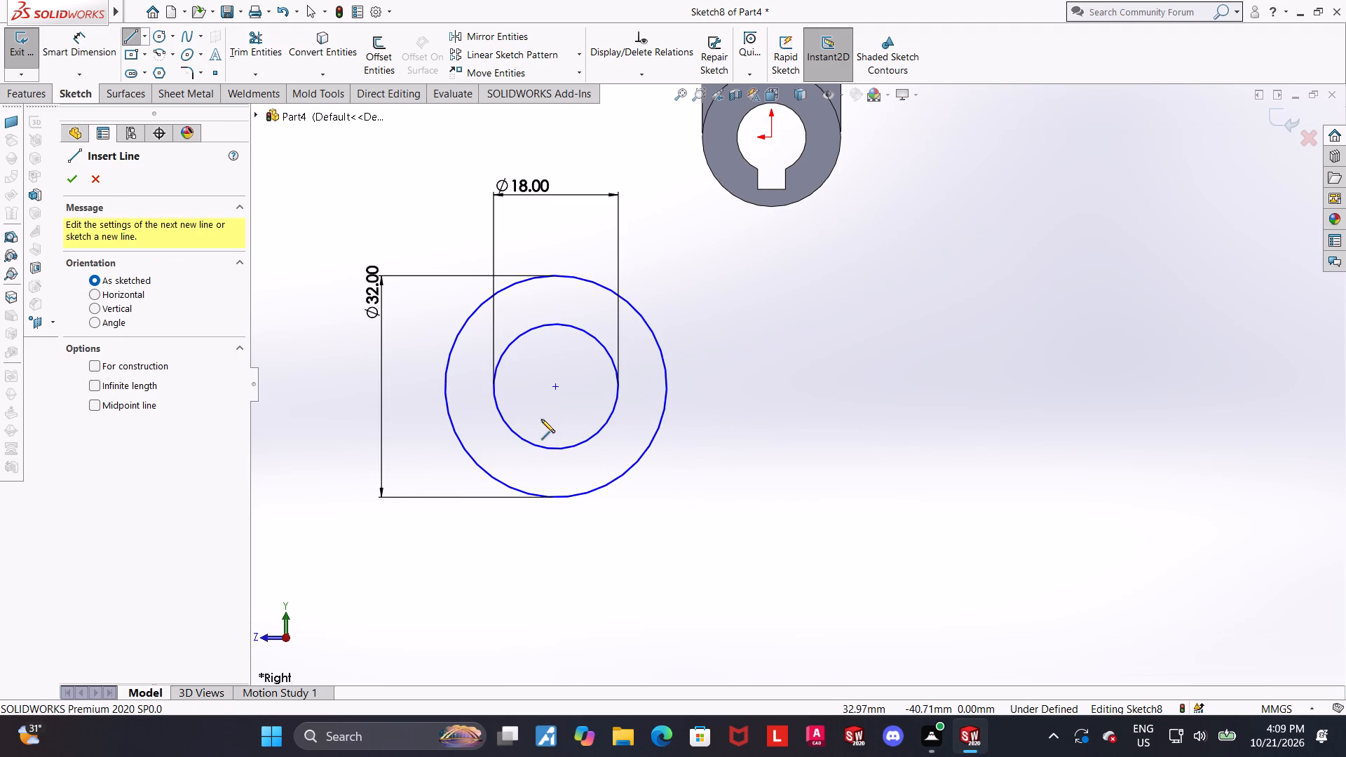
click(494, 388)
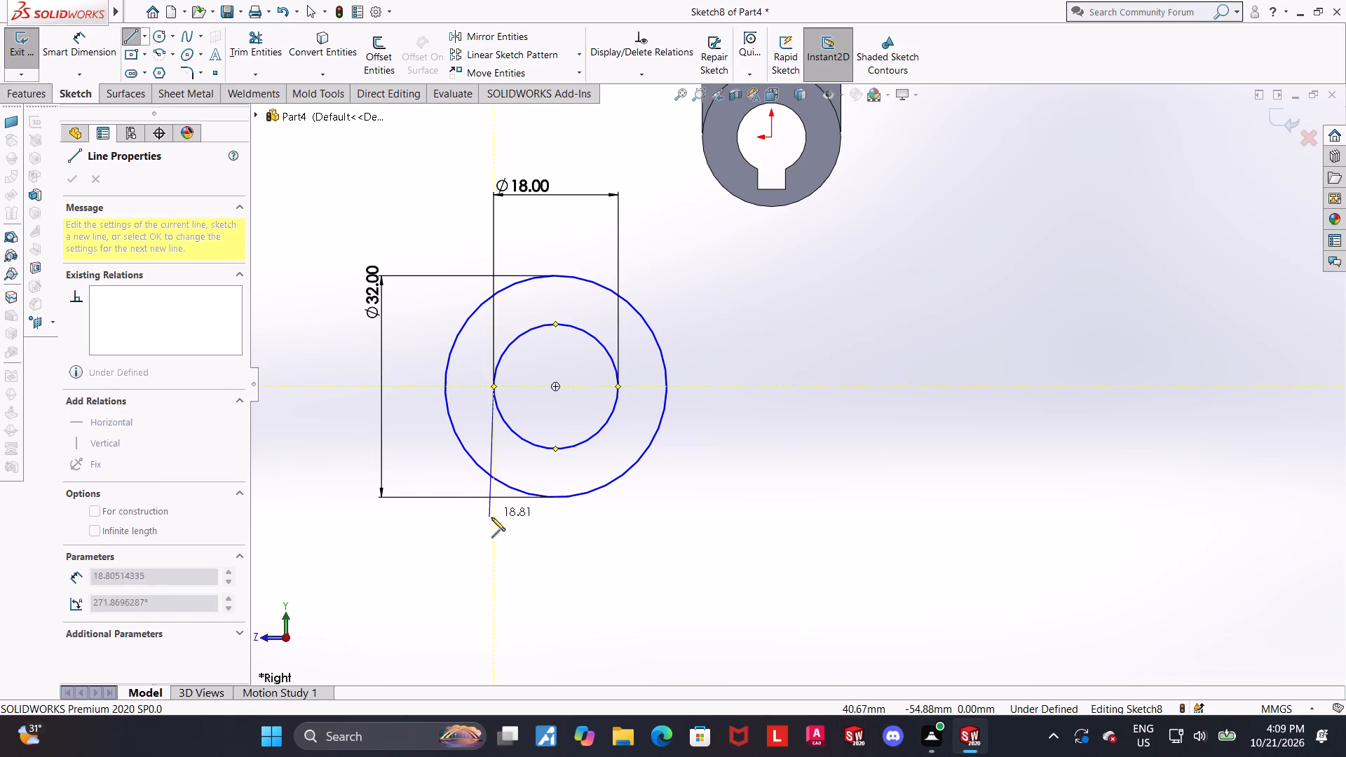
click(495, 523)
key(Escape)
key(Escape)
Sketch a second vertical line about 21 mm long downward from the inner circle's right quadrant point, past the outer circle.
click(135, 39)
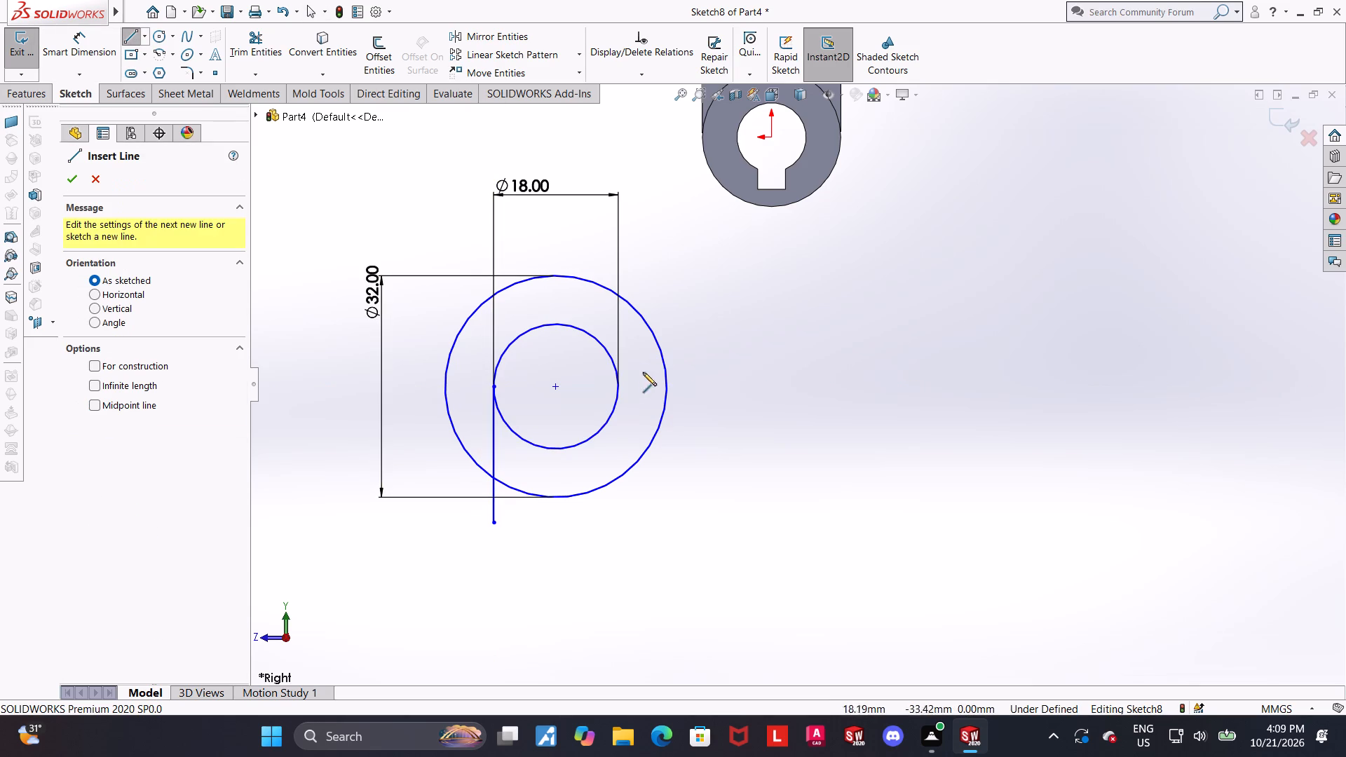
click(619, 387)
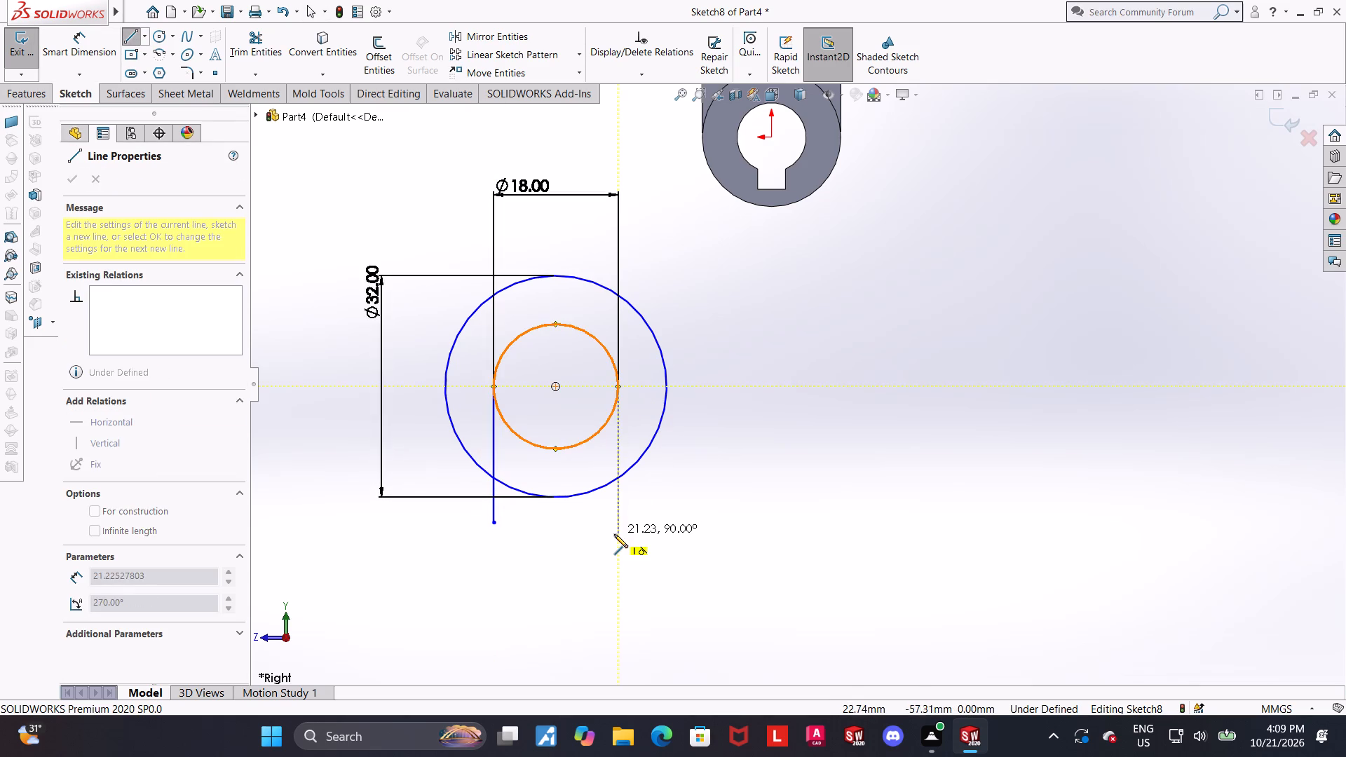
click(614, 534)
key(Escape)
key(Escape)
click(496, 470)
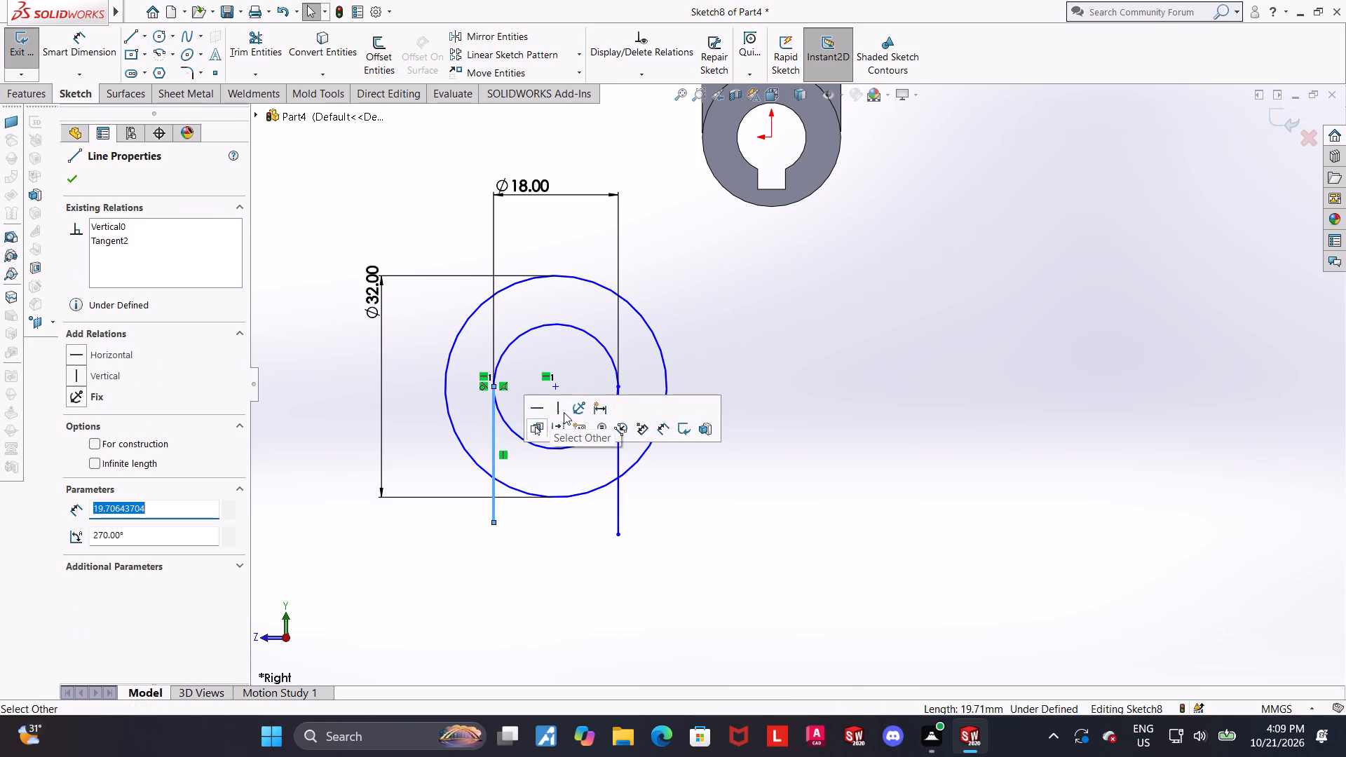
click(744, 502)
key(Escape)
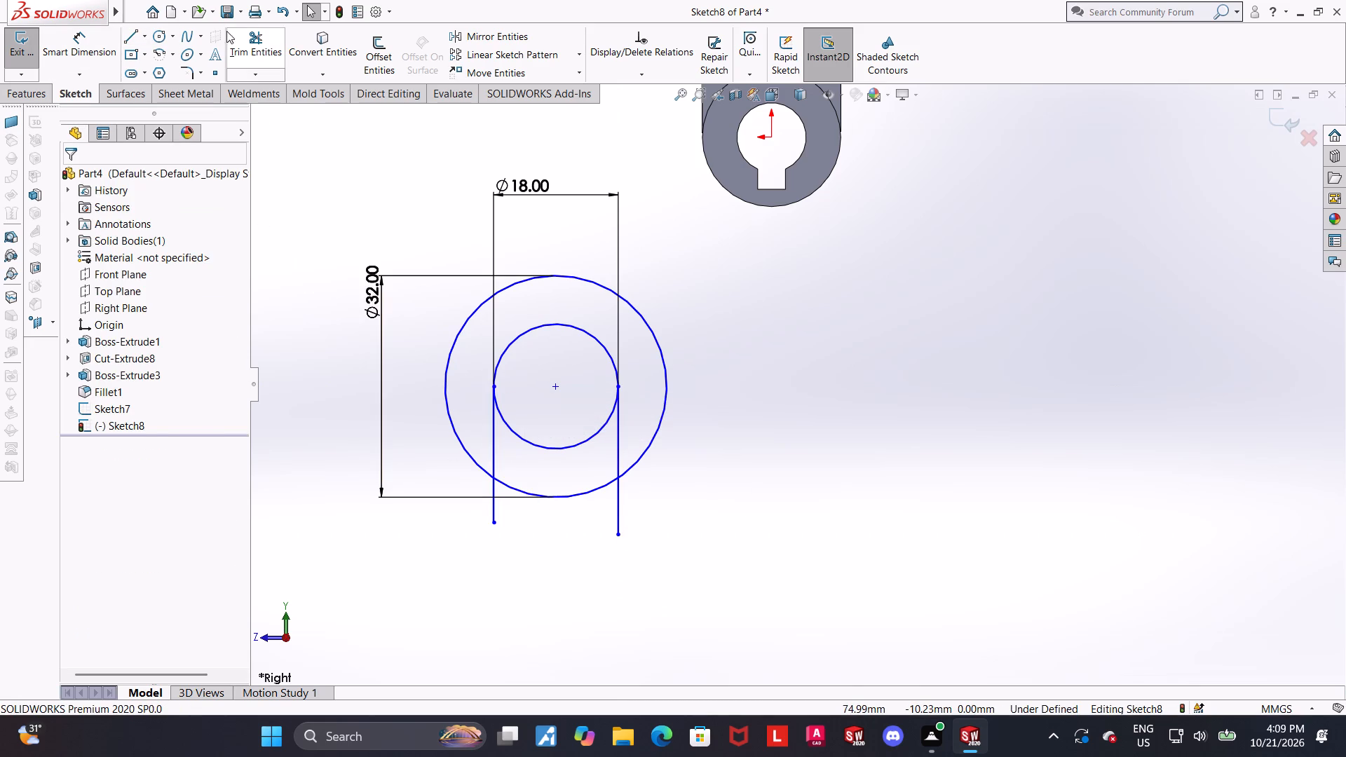
Trim the lower arcs of both circles between the vertical lines and the line ends beyond the outer circle, leaving a horseshoe profile.
click(252, 42)
drag(545, 422, 531, 544)
drag(476, 507, 625, 519)
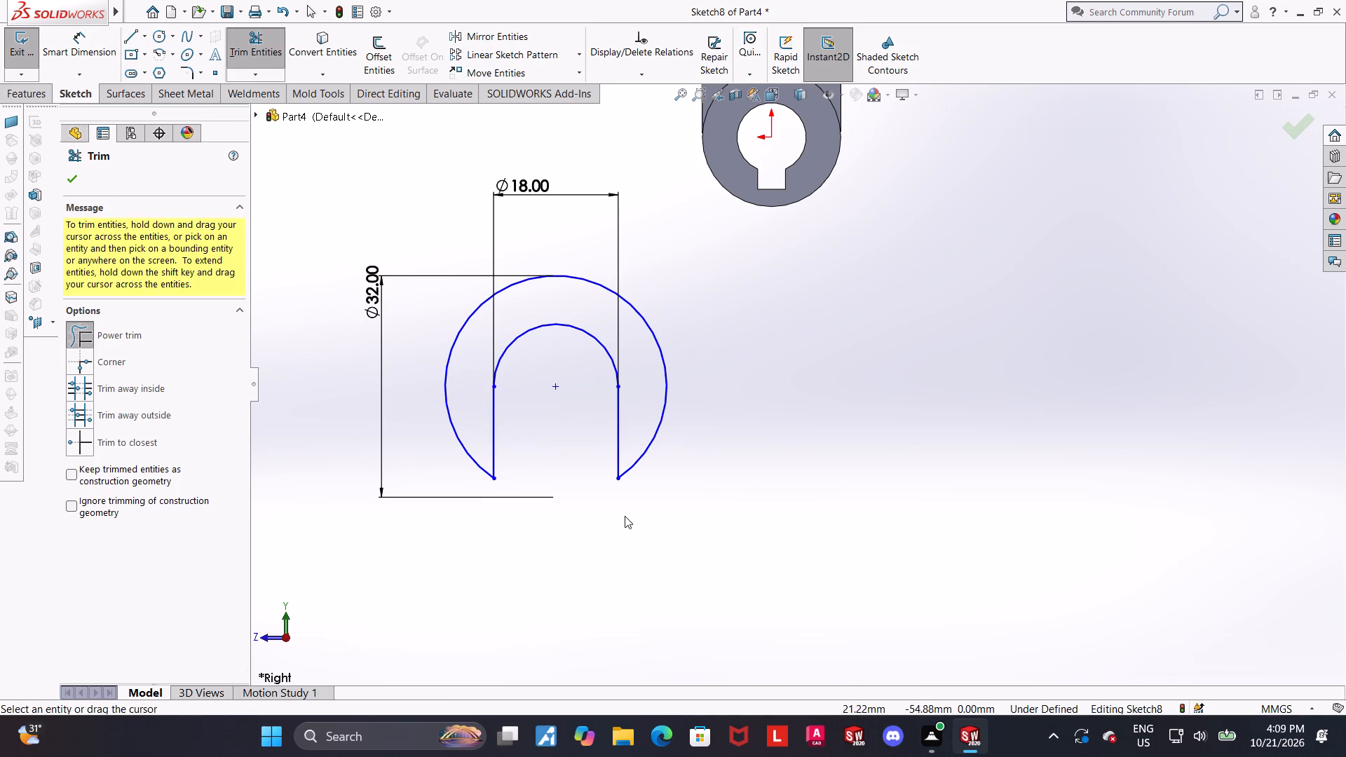
key(Escape)
click(993, 529)
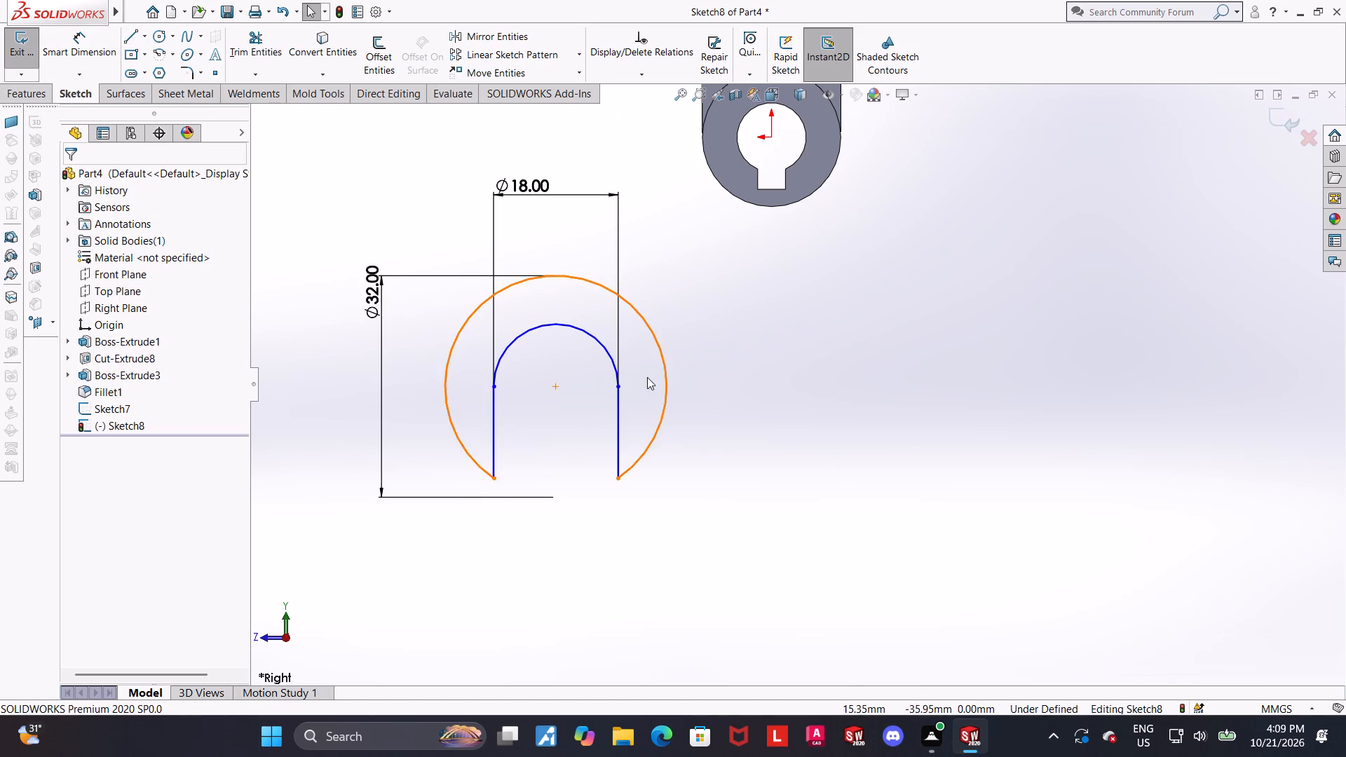
Delete the 32 mm and 18 mm diameter dimensions from the horseshoe profile.
scroll(645, 384, up, 1)
click(452, 302)
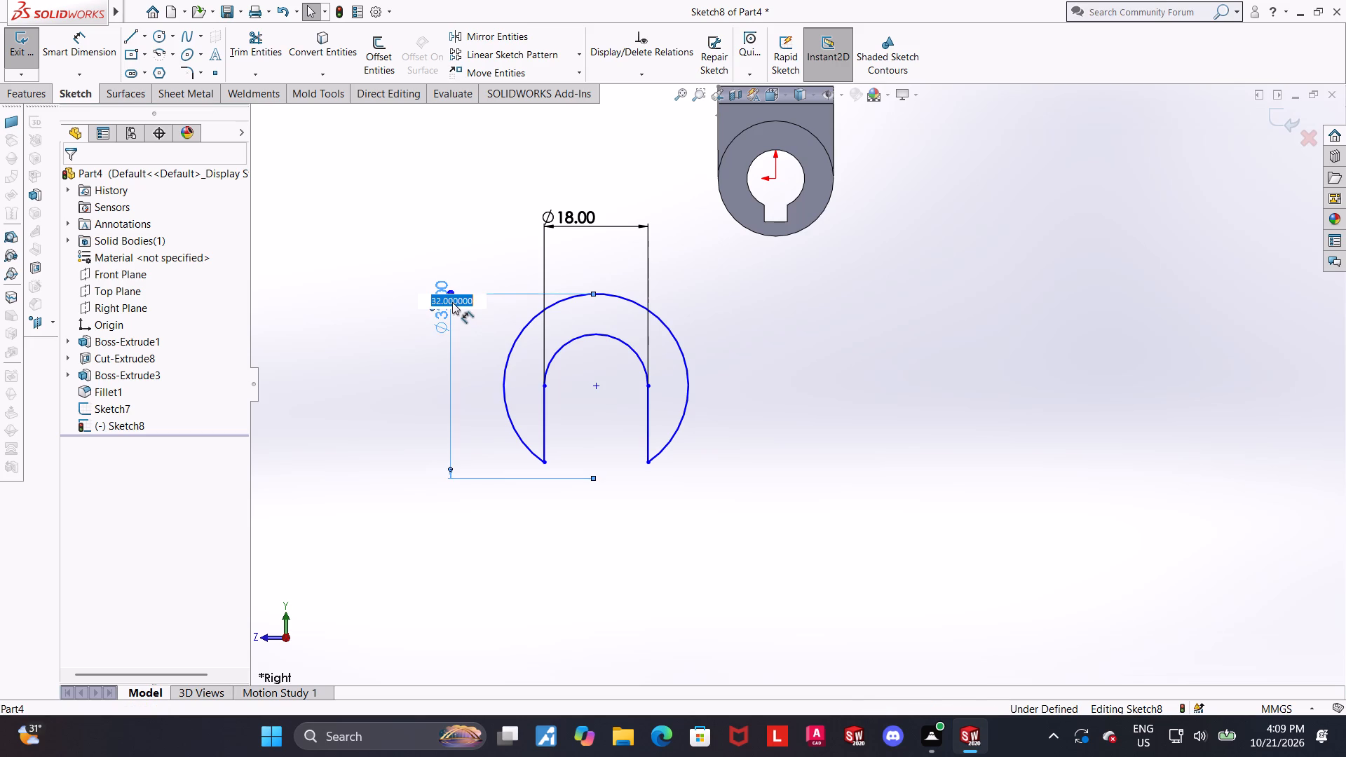
key(Delete)
click(477, 392)
click(811, 289)
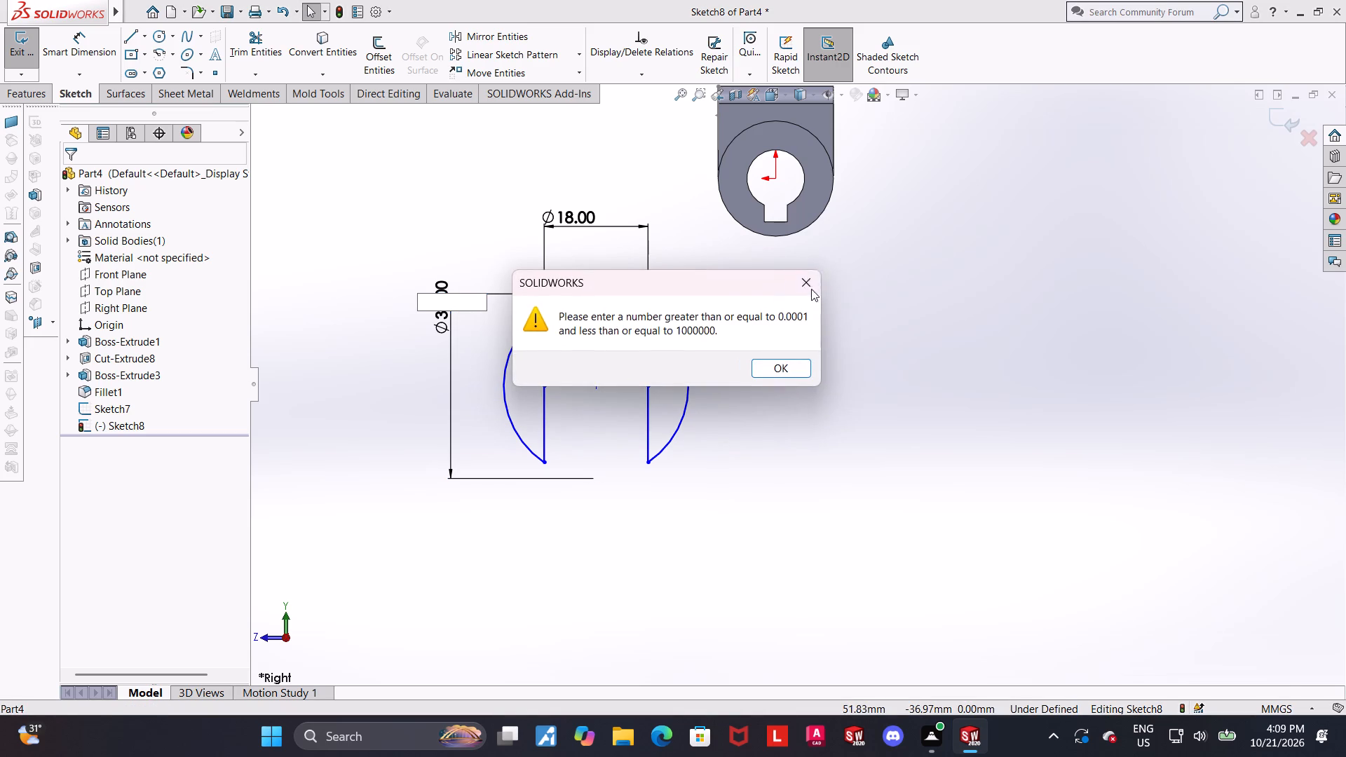
key(Escape)
right_click(434, 310)
click(489, 496)
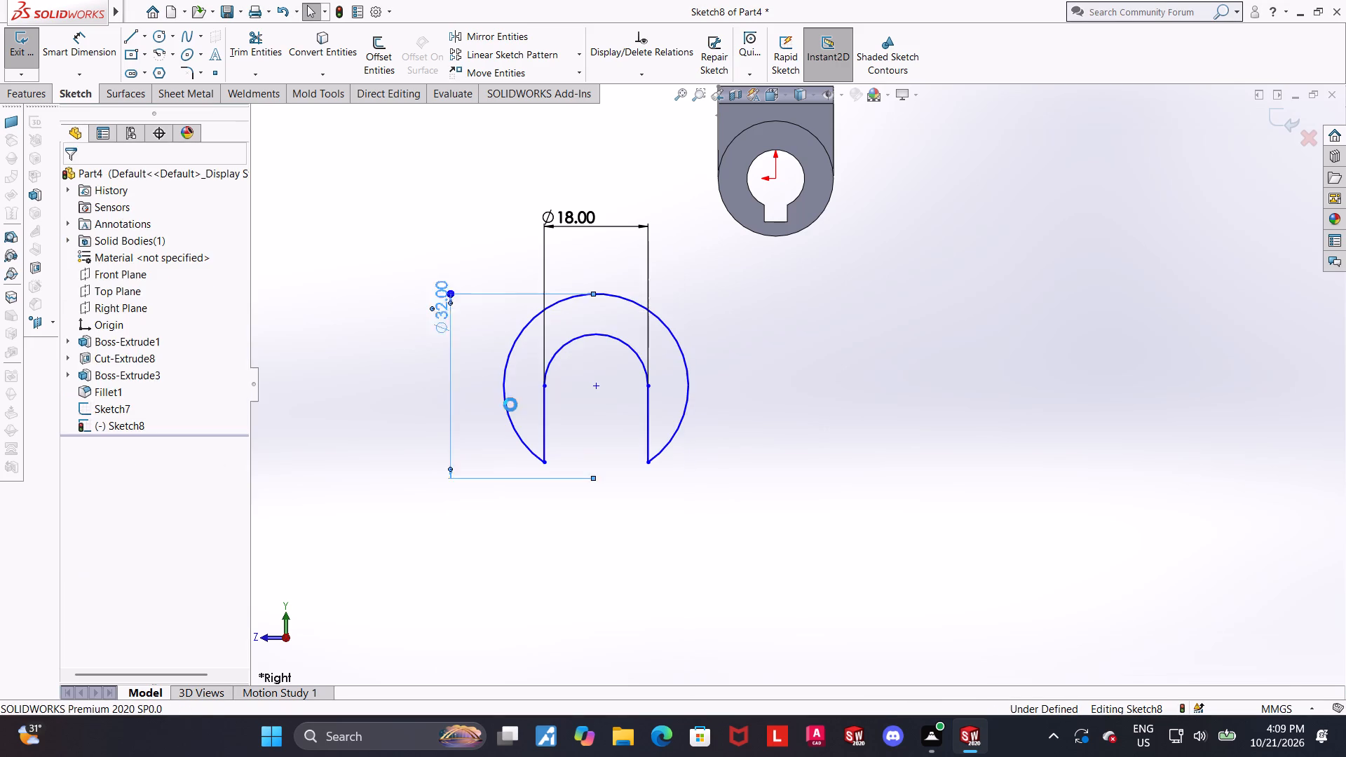
right_click(552, 217)
click(592, 411)
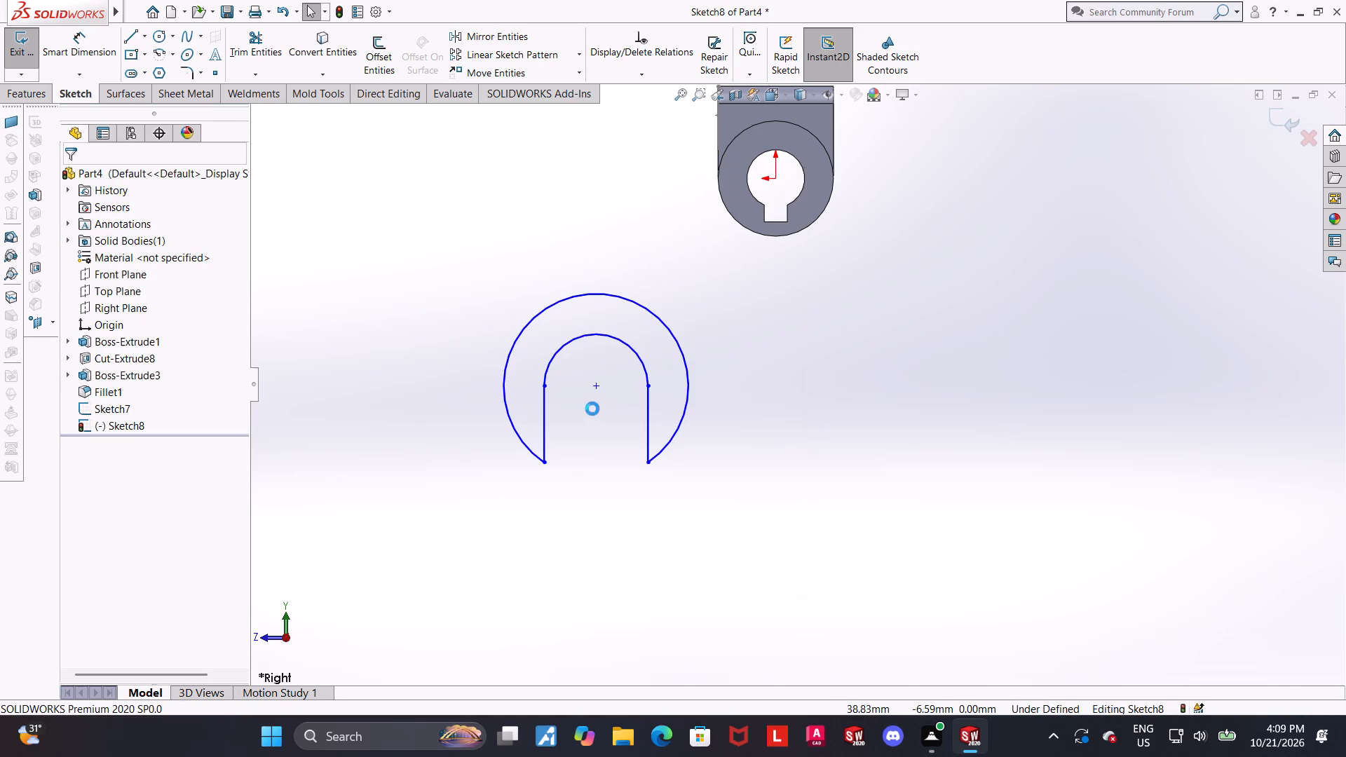
key(Escape)
Add a radius dimension to the horseshoe profile's outer arc, keeping its existing size.
click(72, 56)
click(538, 312)
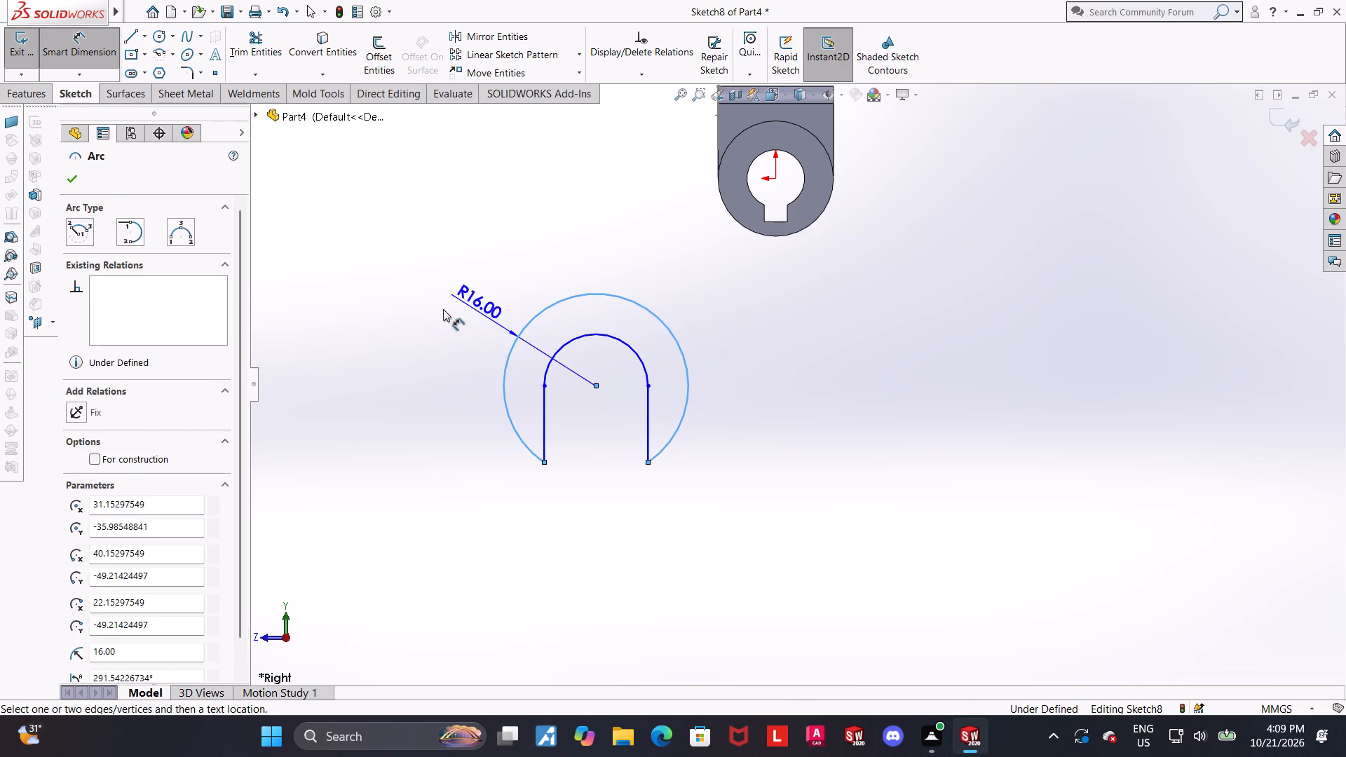
click(439, 309)
click(378, 291)
key(Escape)
Add a radius dimension to the horseshoe profile's inner arc, keeping its existing size.
click(85, 45)
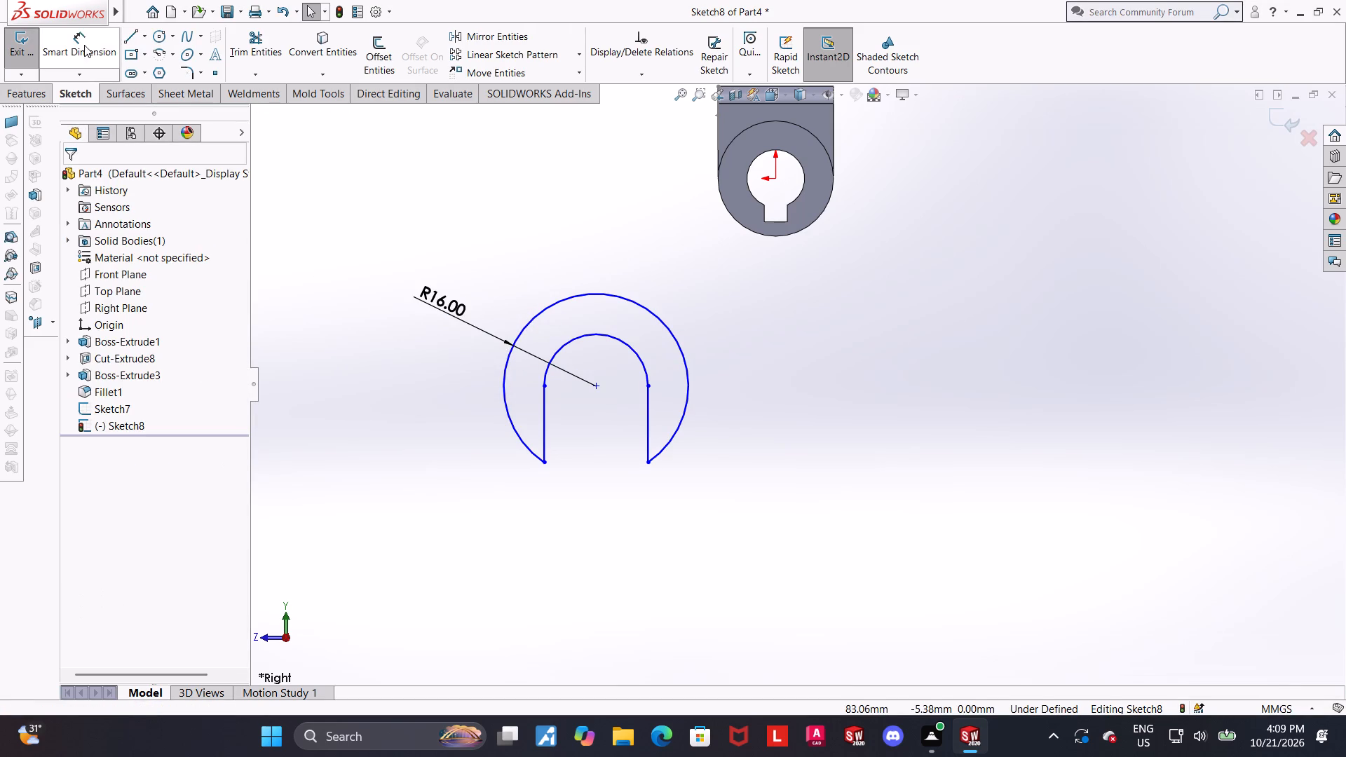
click(606, 332)
click(606, 269)
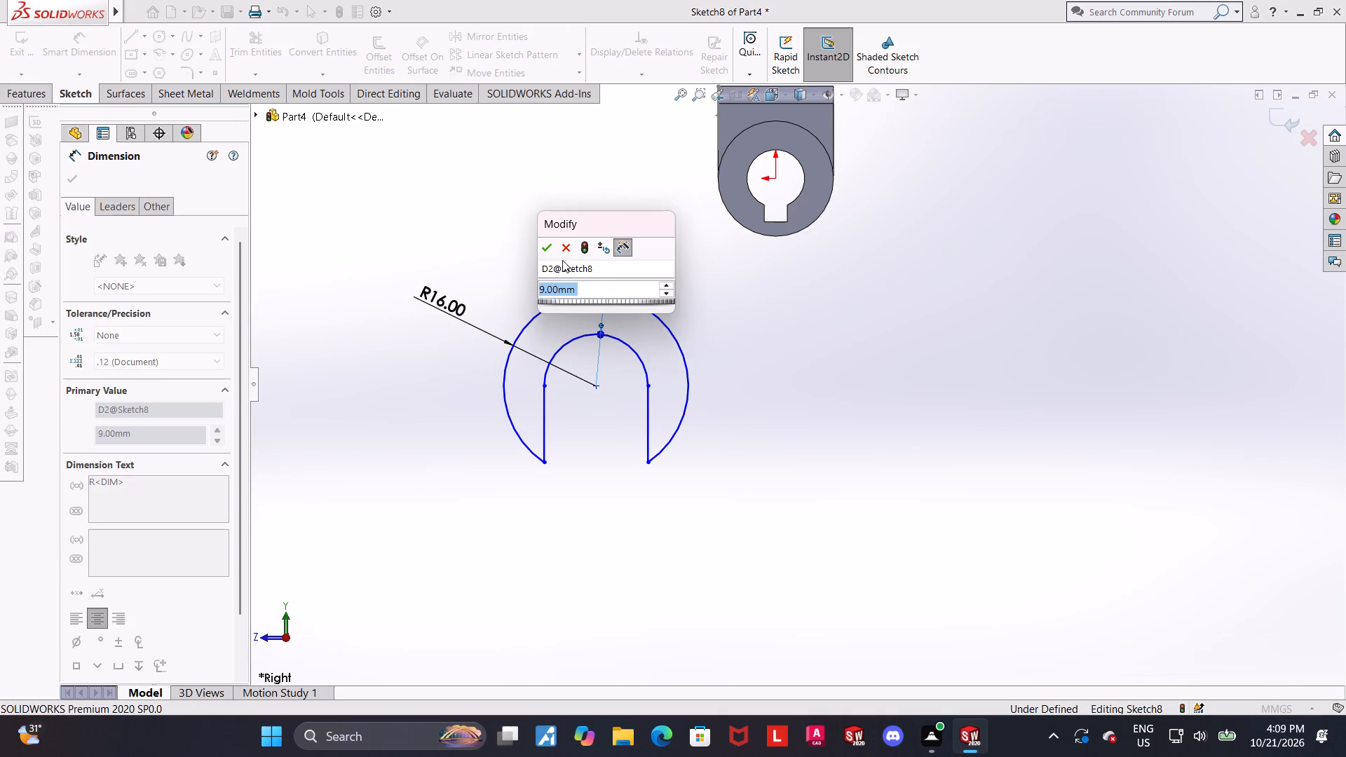
click(549, 243)
key(Escape)
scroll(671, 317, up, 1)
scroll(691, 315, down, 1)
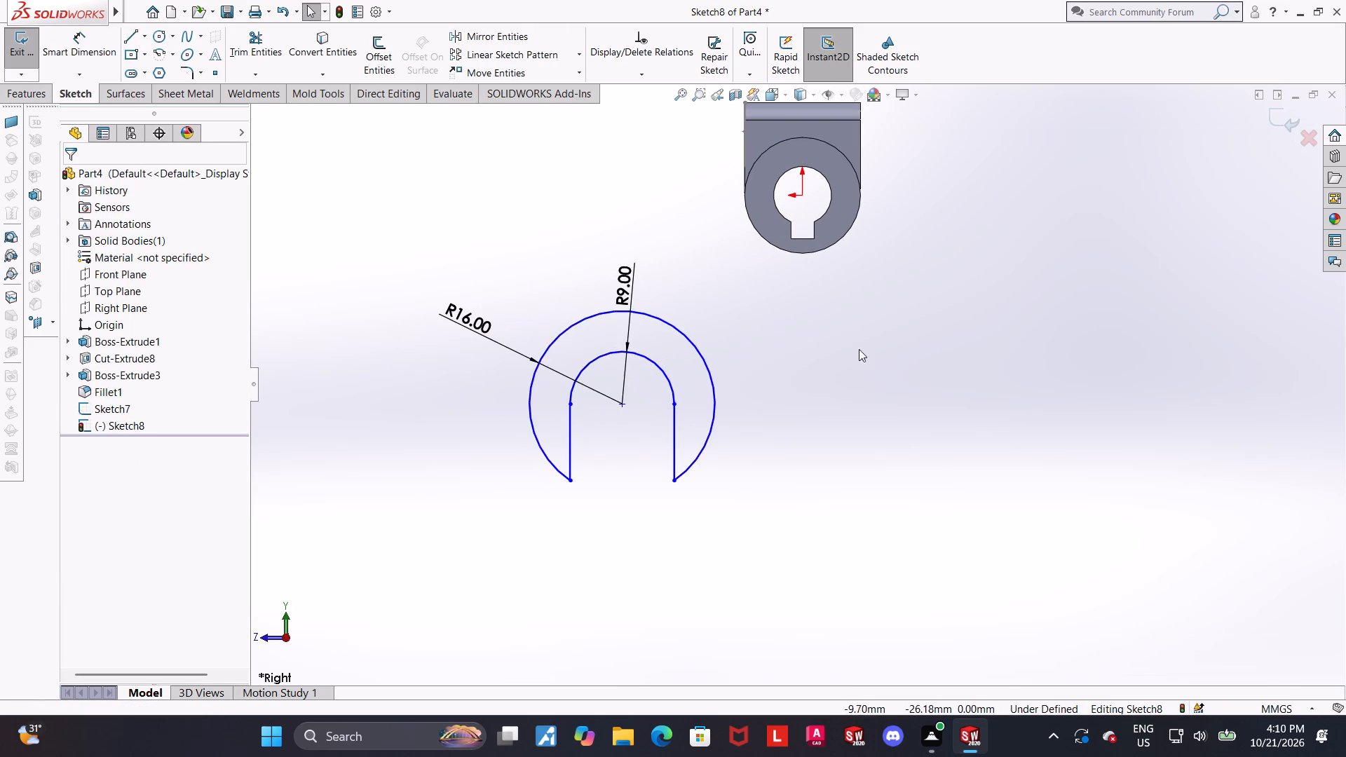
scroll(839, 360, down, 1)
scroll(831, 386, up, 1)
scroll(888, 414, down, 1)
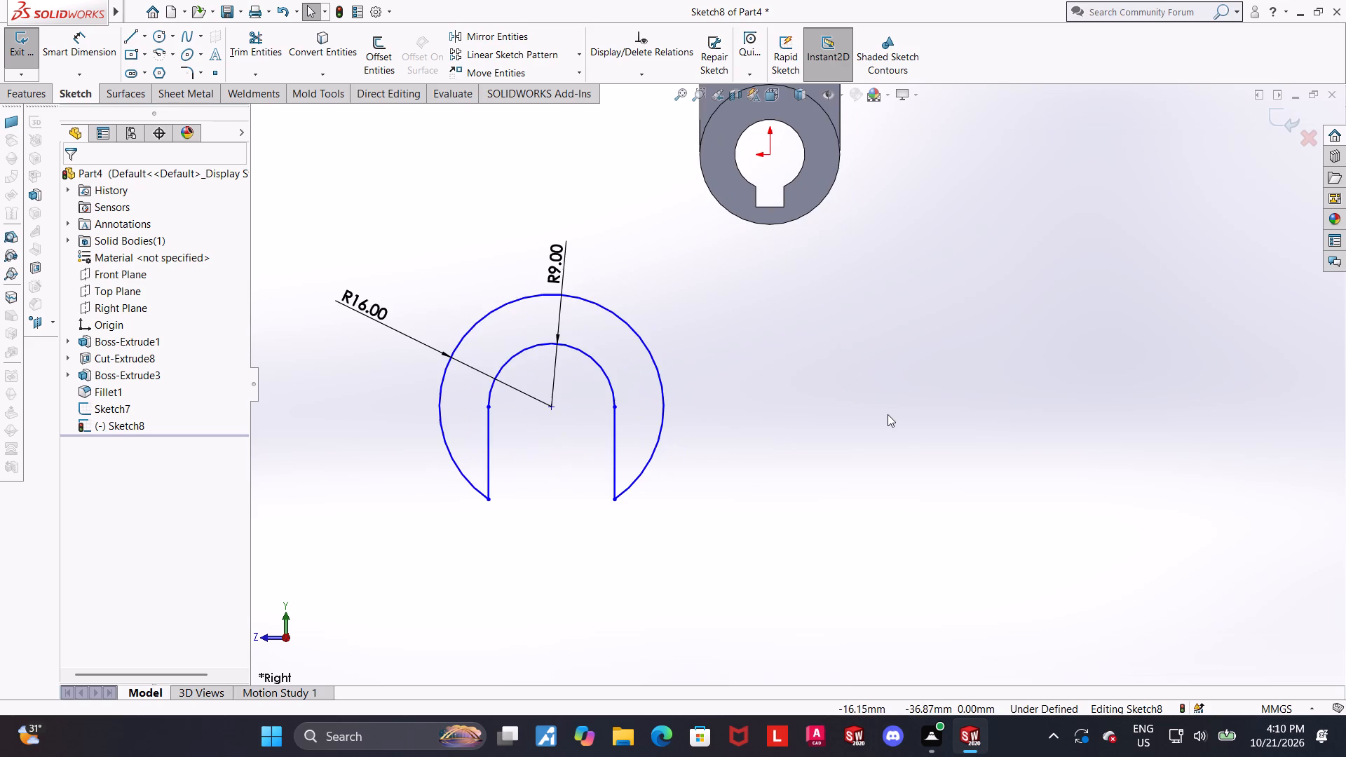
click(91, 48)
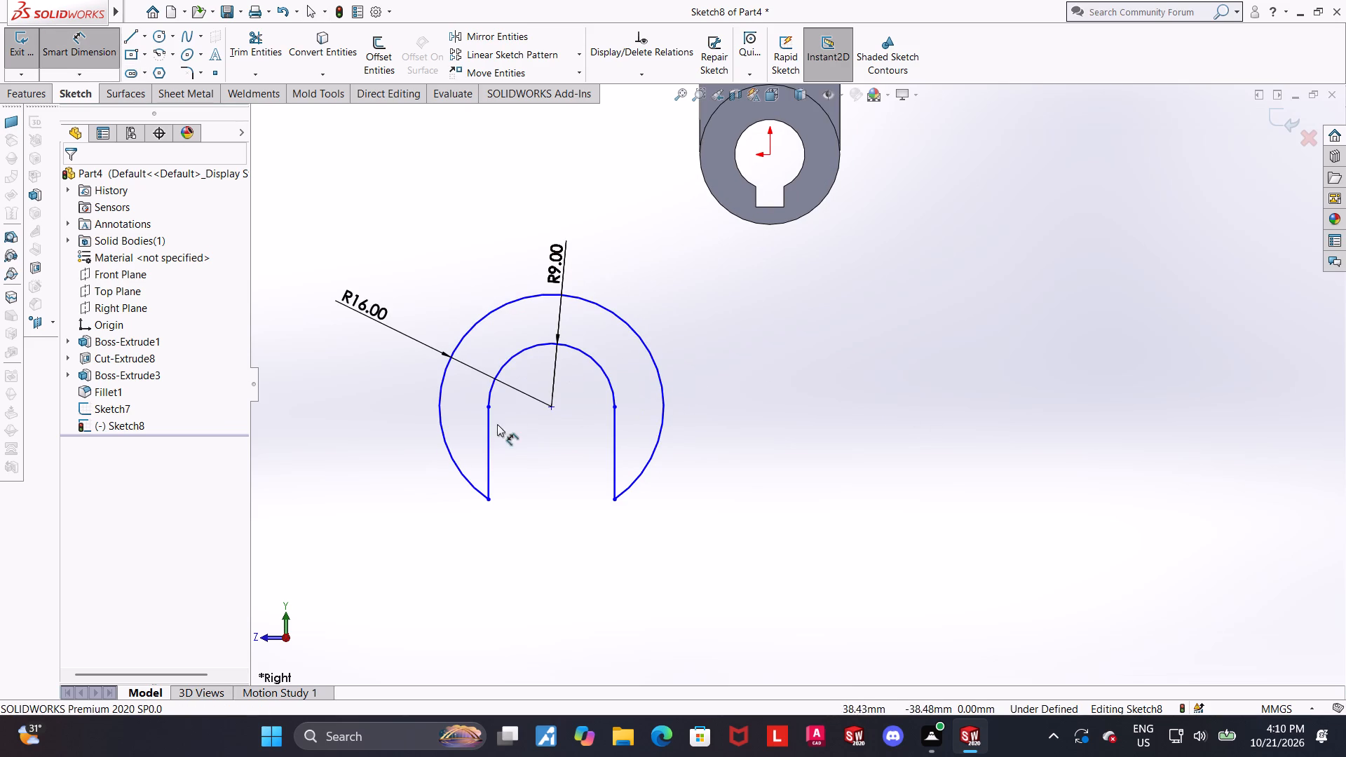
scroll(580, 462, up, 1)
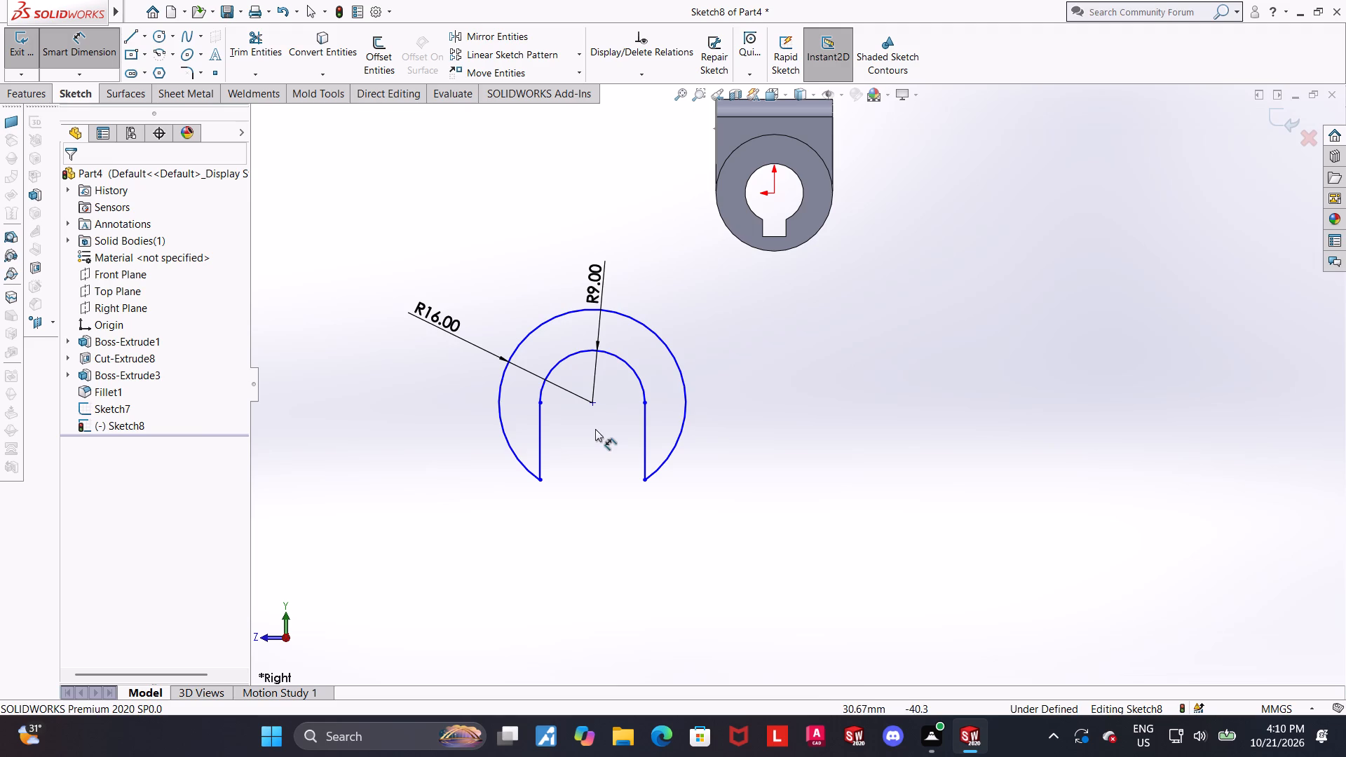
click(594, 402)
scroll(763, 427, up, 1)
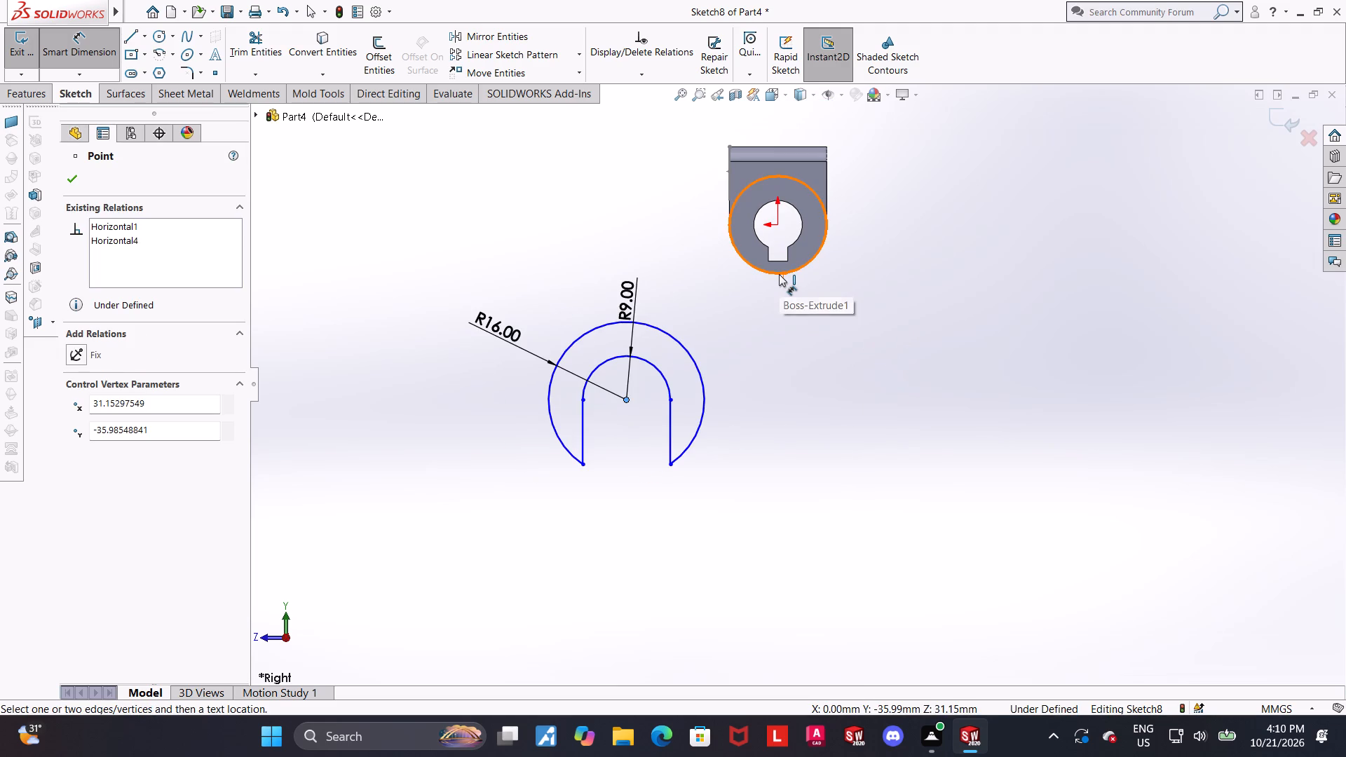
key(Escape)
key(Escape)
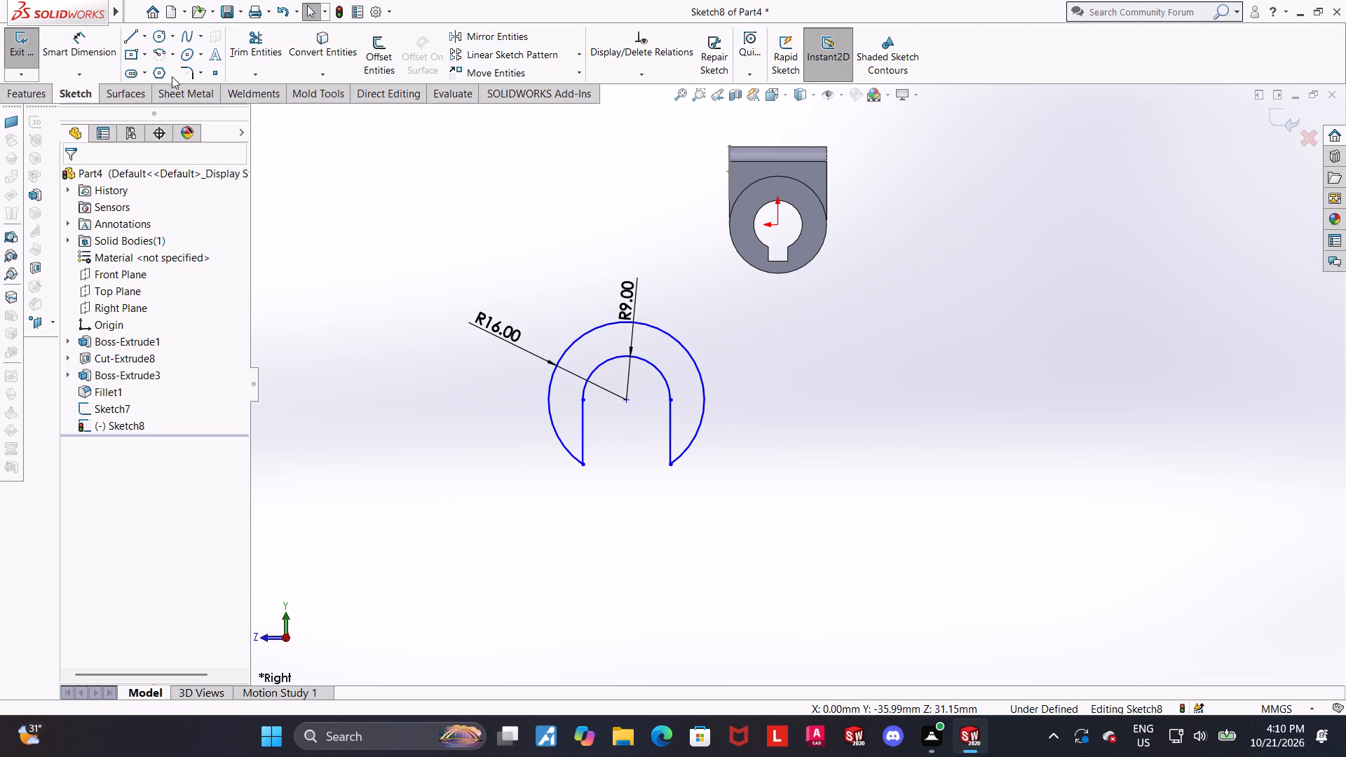
Sketch a horizontal line about 20 mm long from the origin, then a vertical line about 51 mm down from its end.
click(132, 37)
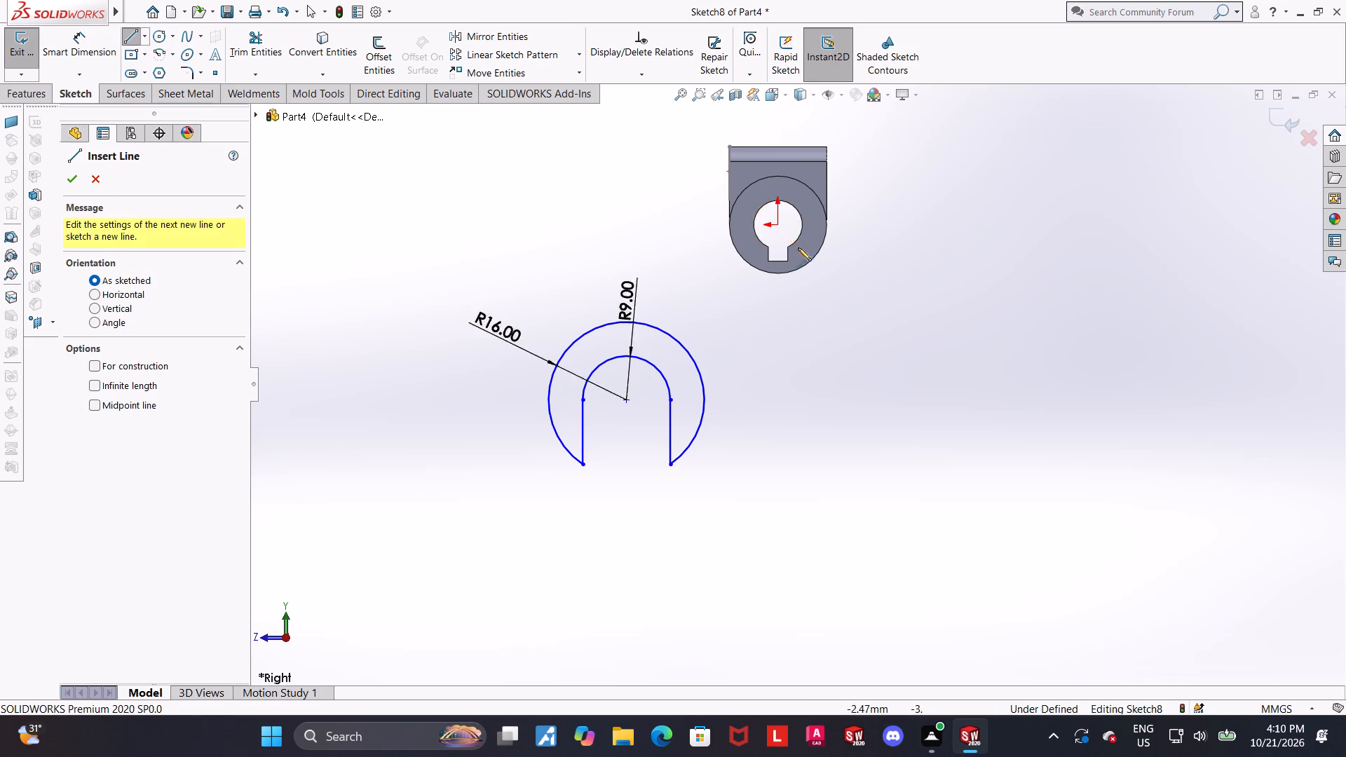
scroll(842, 282, up, 1)
scroll(851, 296, down, 1)
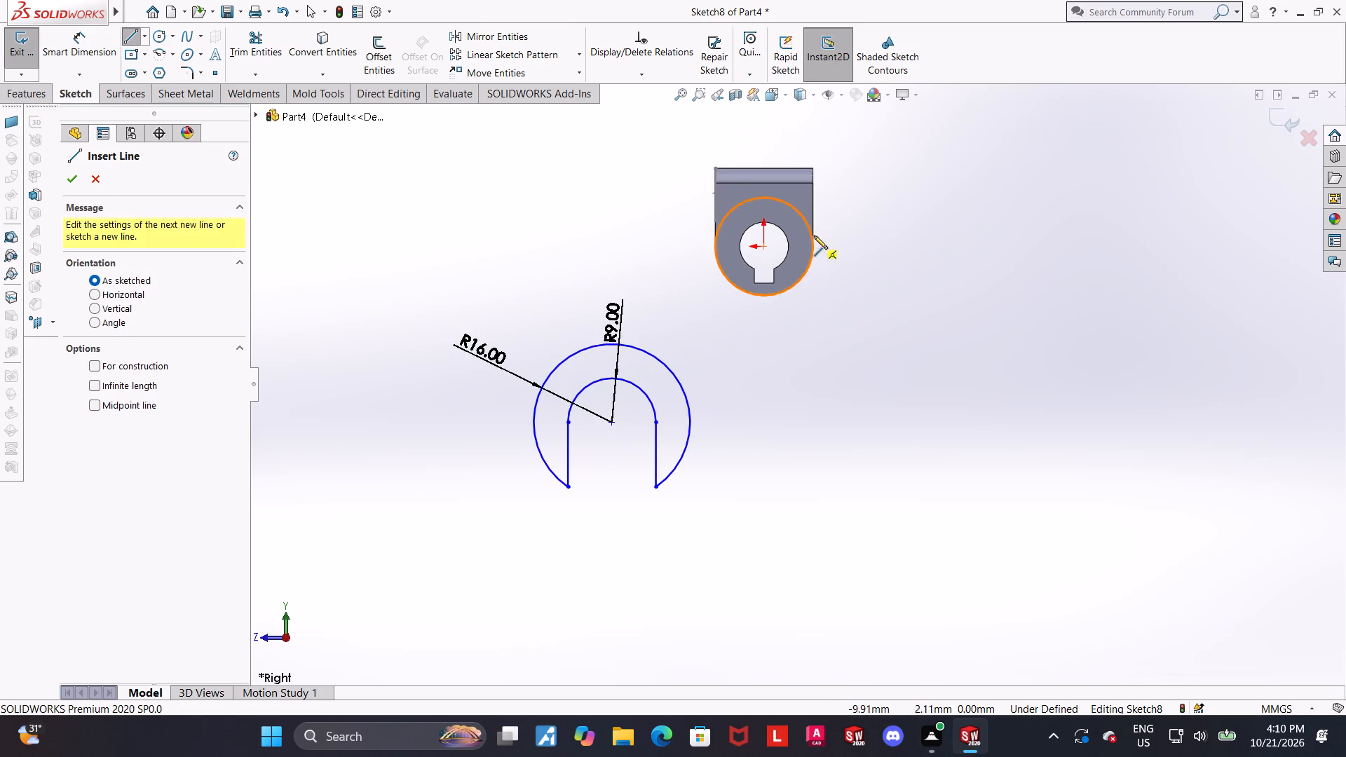
click(767, 247)
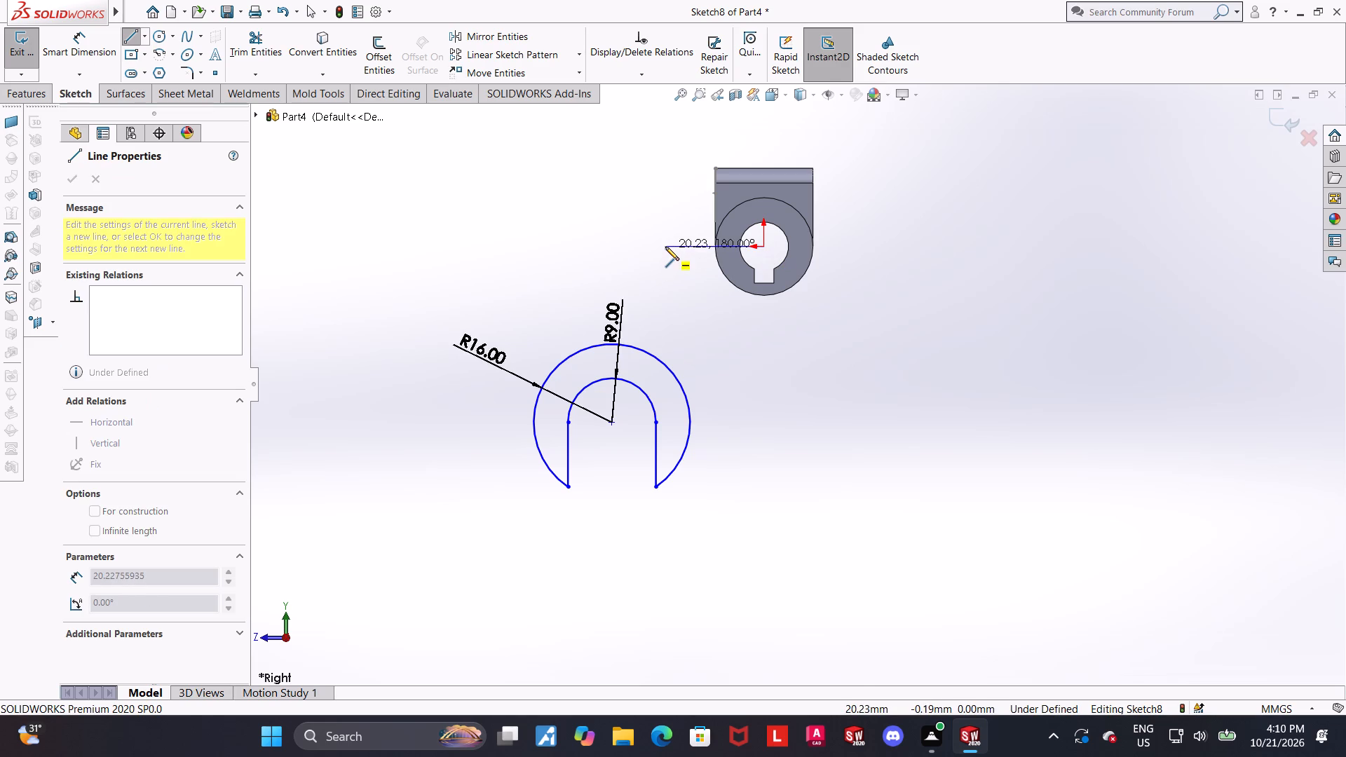
click(665, 247)
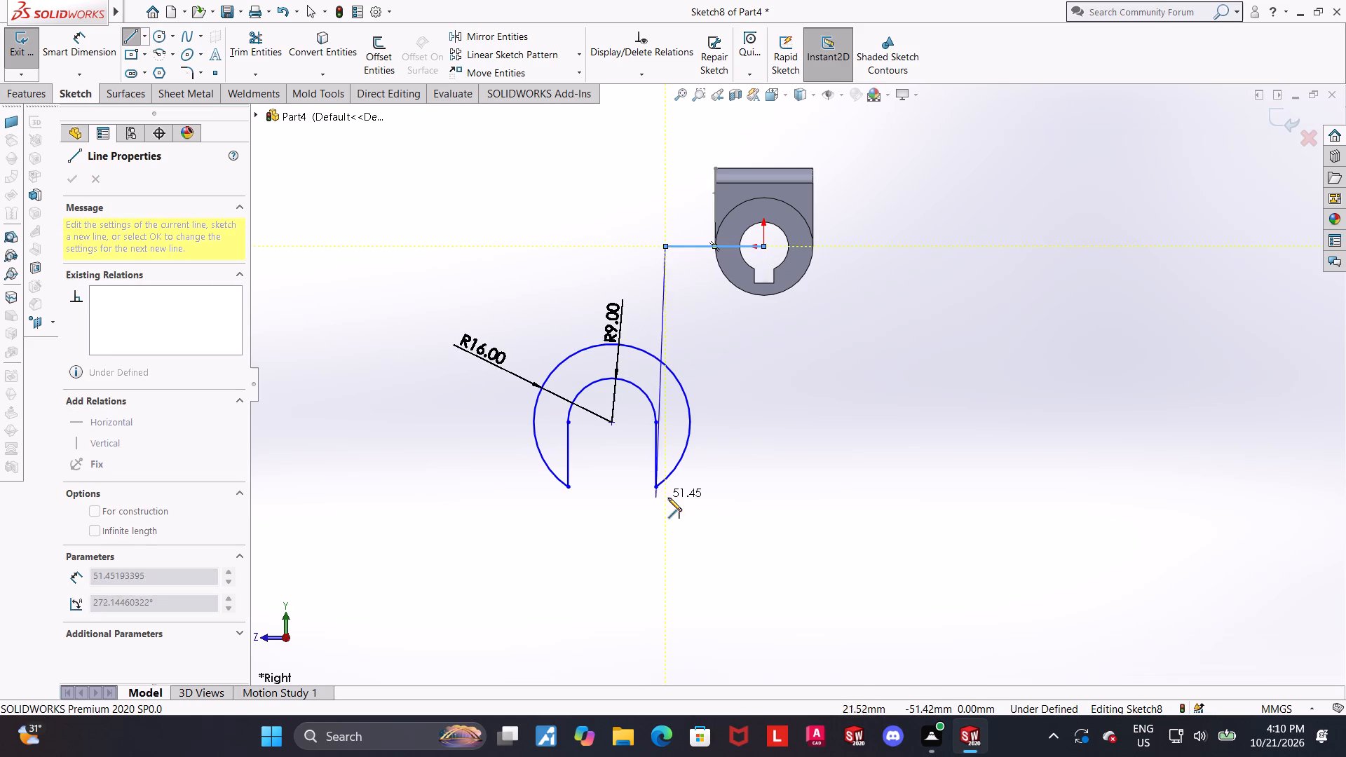
click(668, 498)
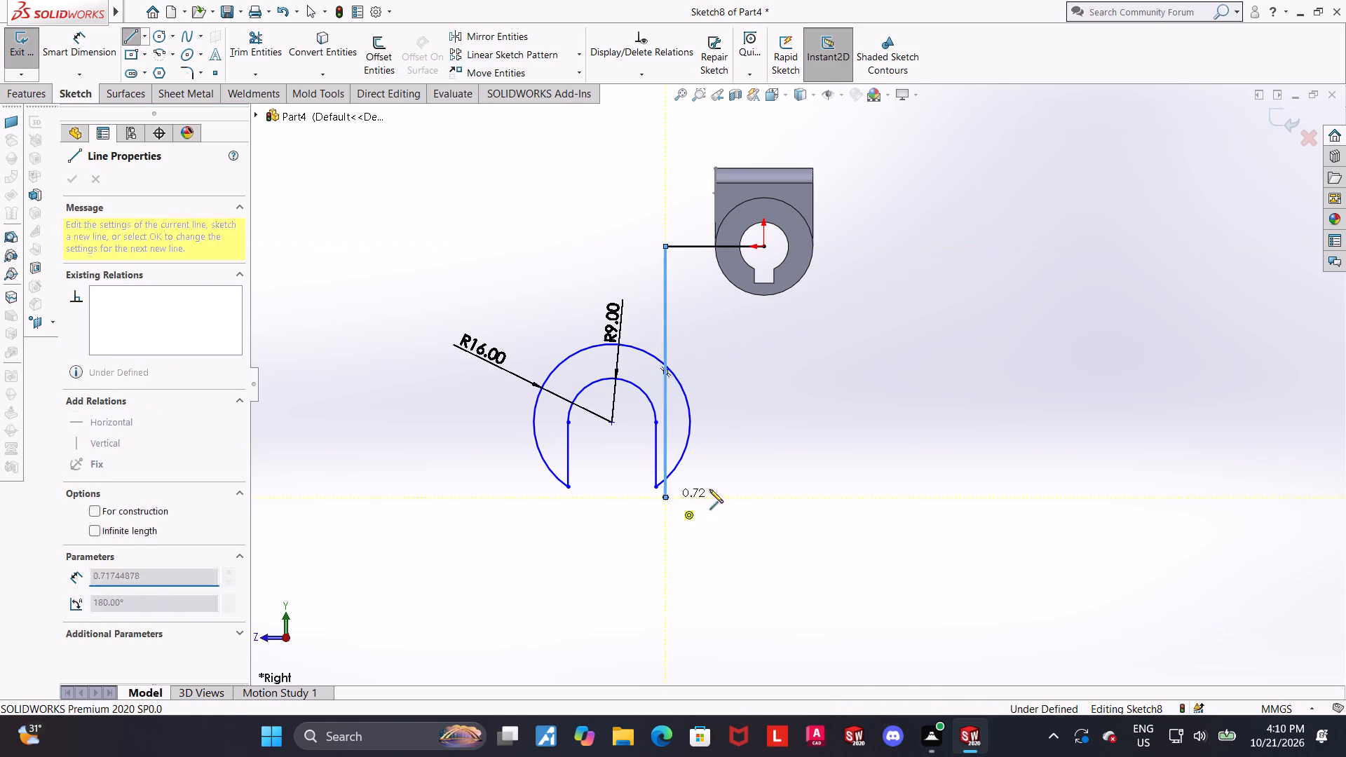
key(Escape)
key(Escape)
Dimension the horizontal line from the origin to 13 mm.
click(97, 47)
click(721, 245)
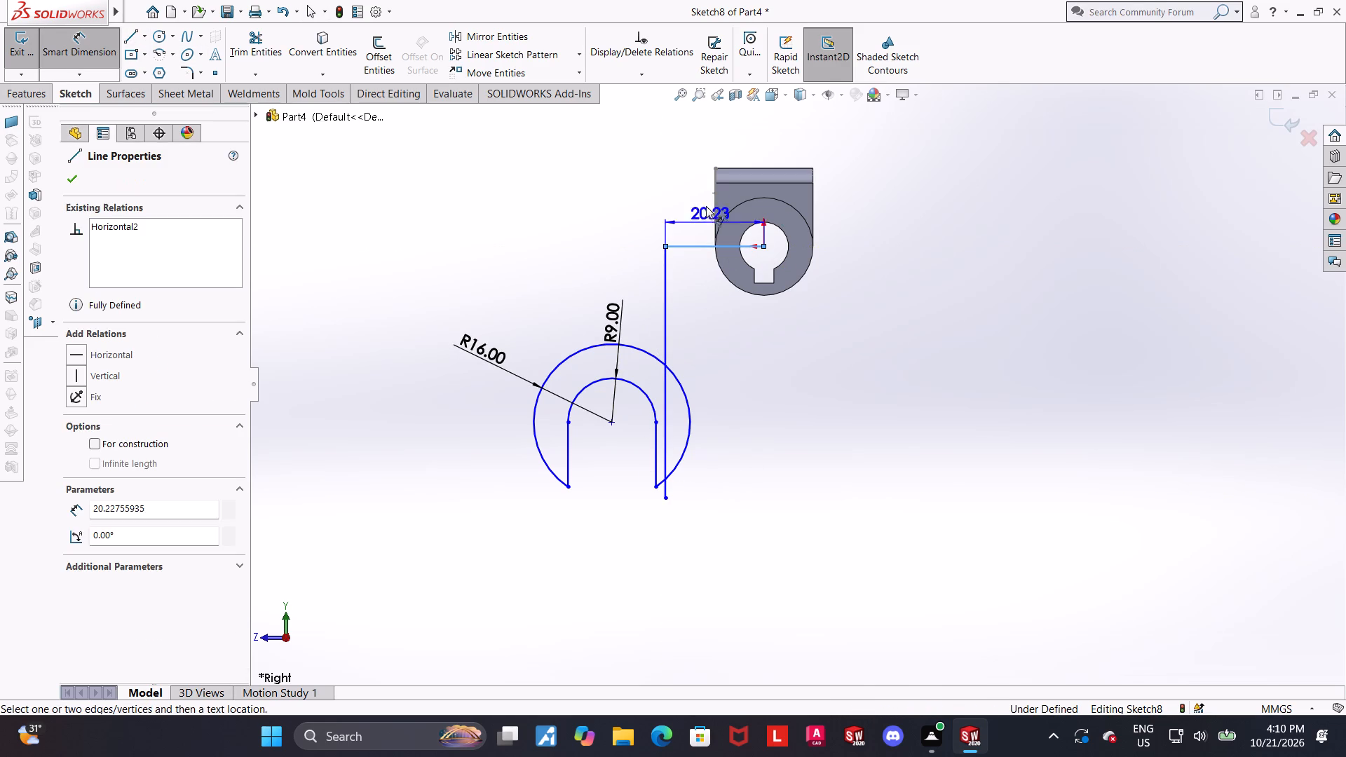
click(703, 191)
text(12)
key(BackSpace)
key(3)
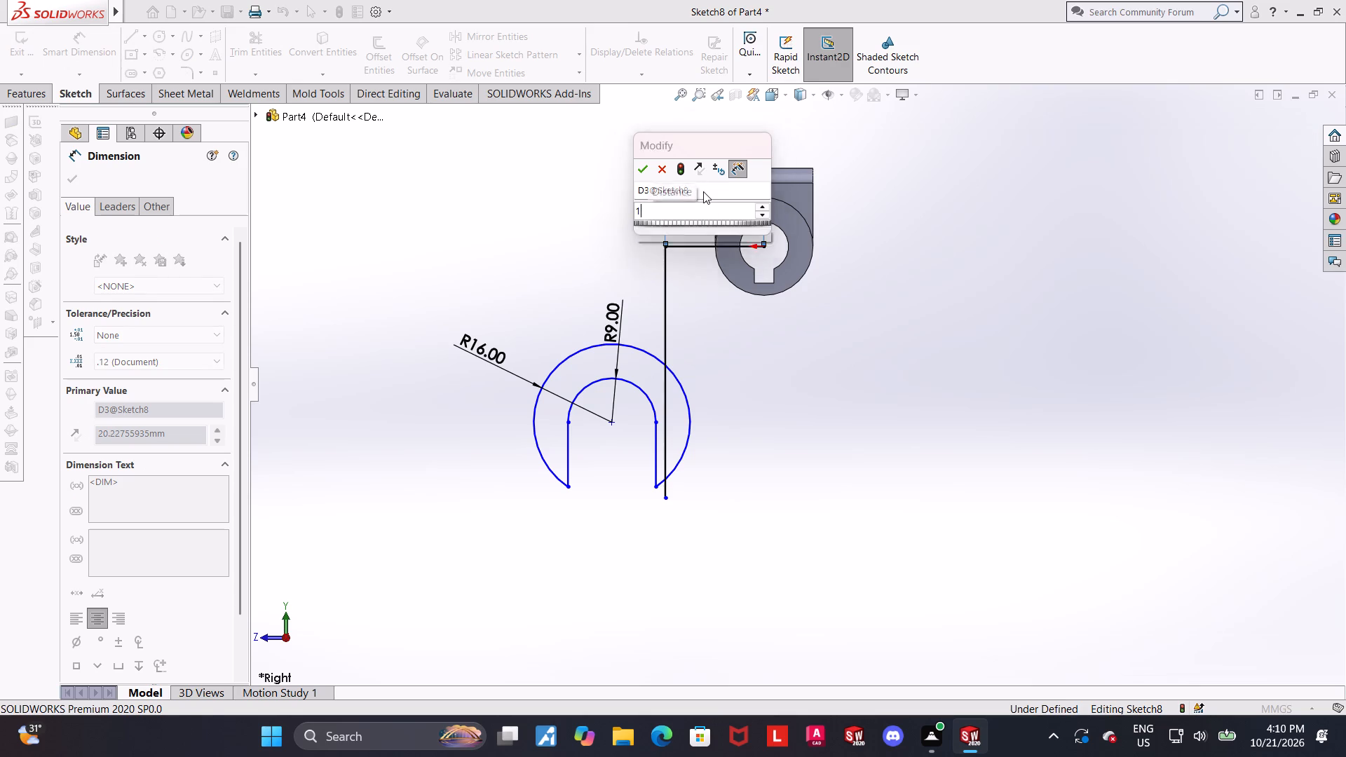
key(Return)
key(Escape)
key(Escape)
click(920, 299)
Convert the horizontal and vertical locating lines to construction geometry.
click(711, 246)
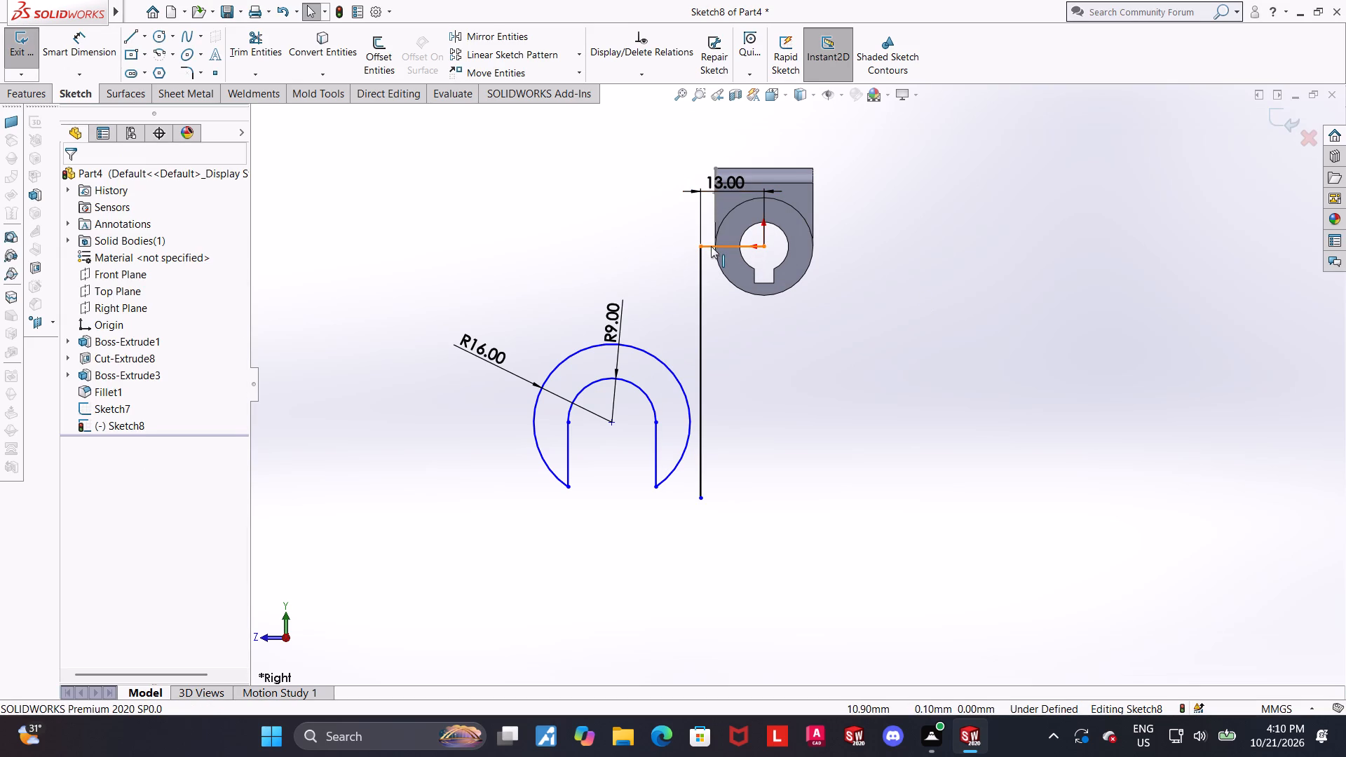
click(768, 210)
click(831, 368)
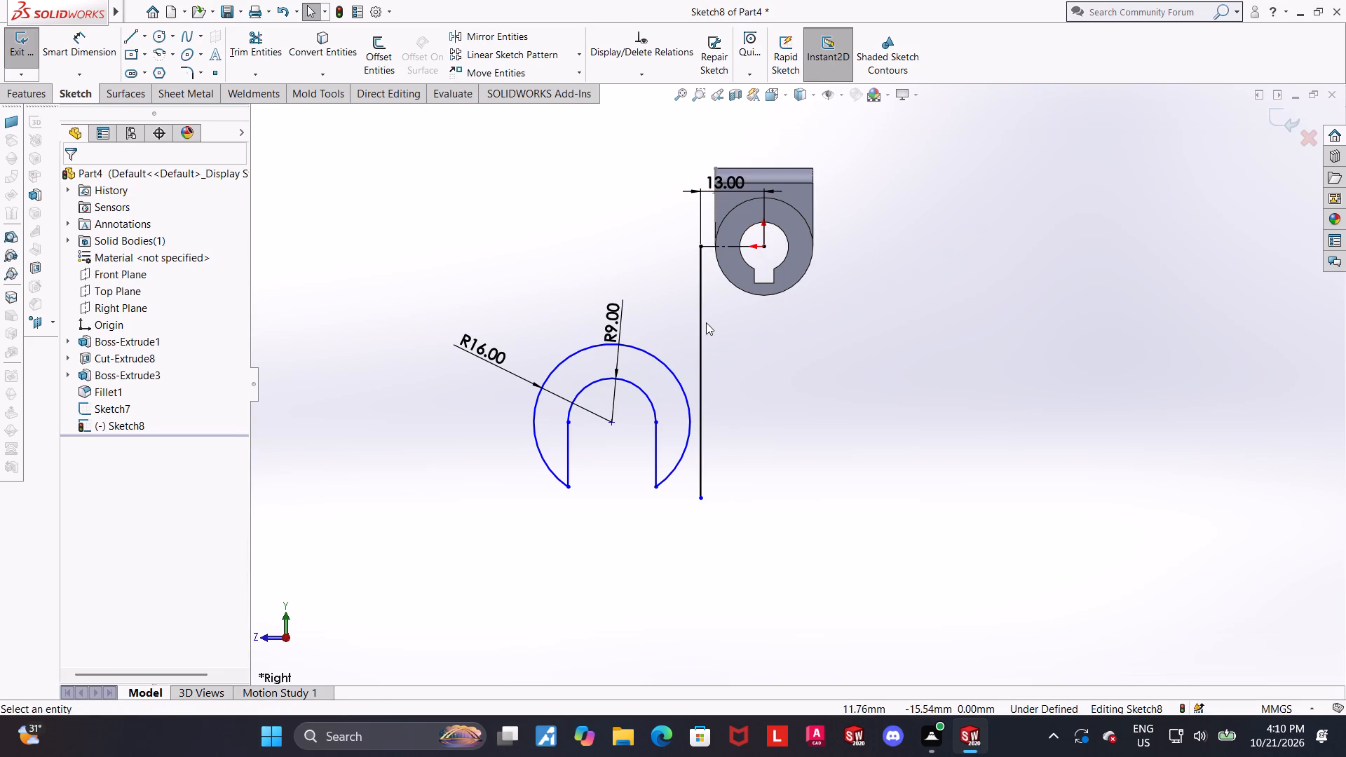
click(704, 322)
click(763, 282)
click(906, 476)
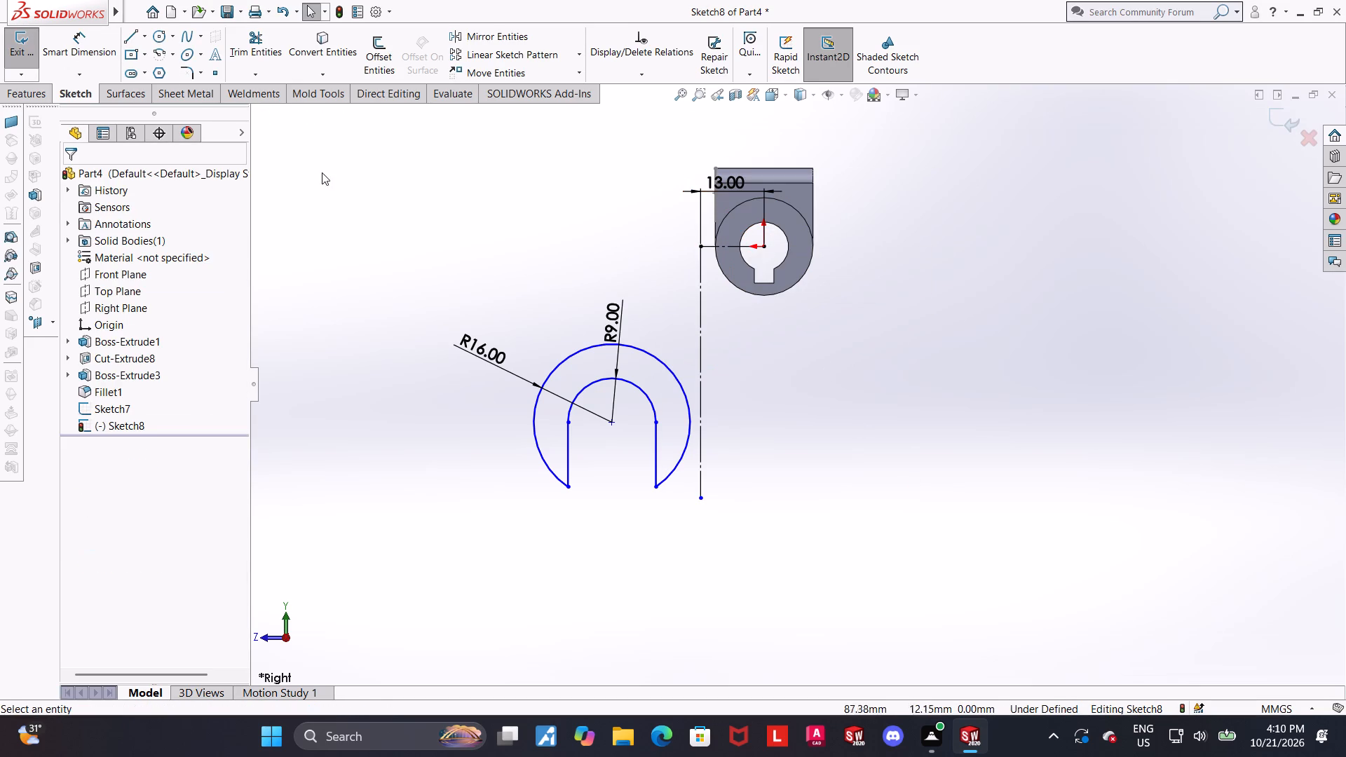
Dimension the vertical construction line to 33 mm.
click(84, 42)
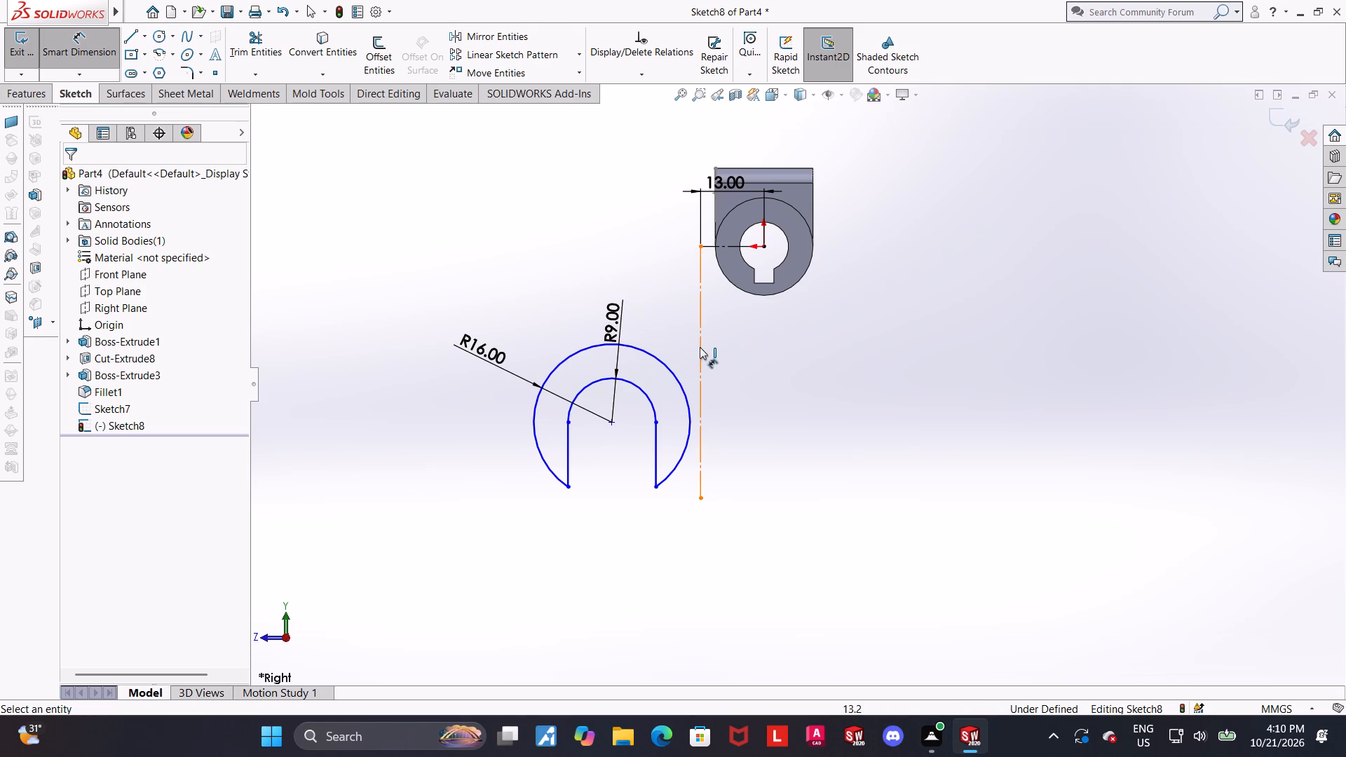
click(700, 347)
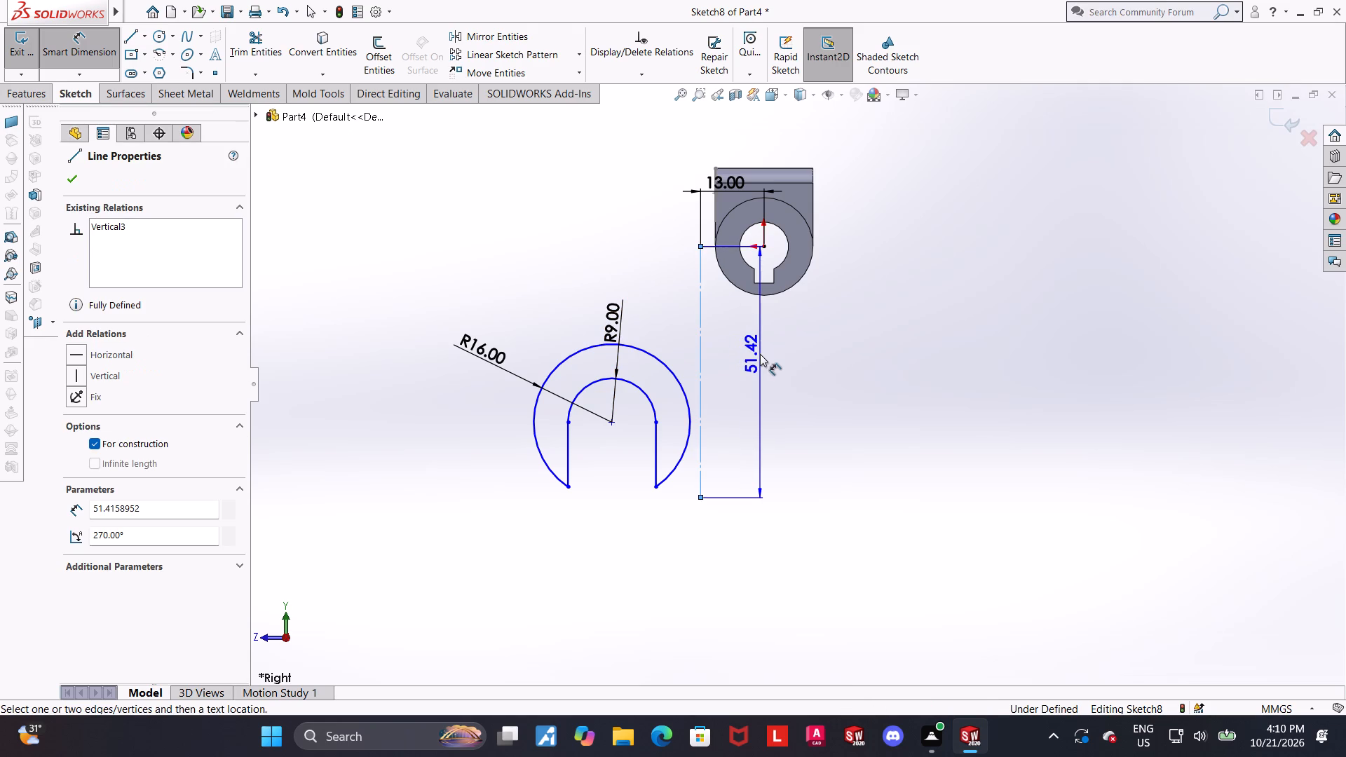
click(760, 354)
text(33)
key(Return)
key(Escape)
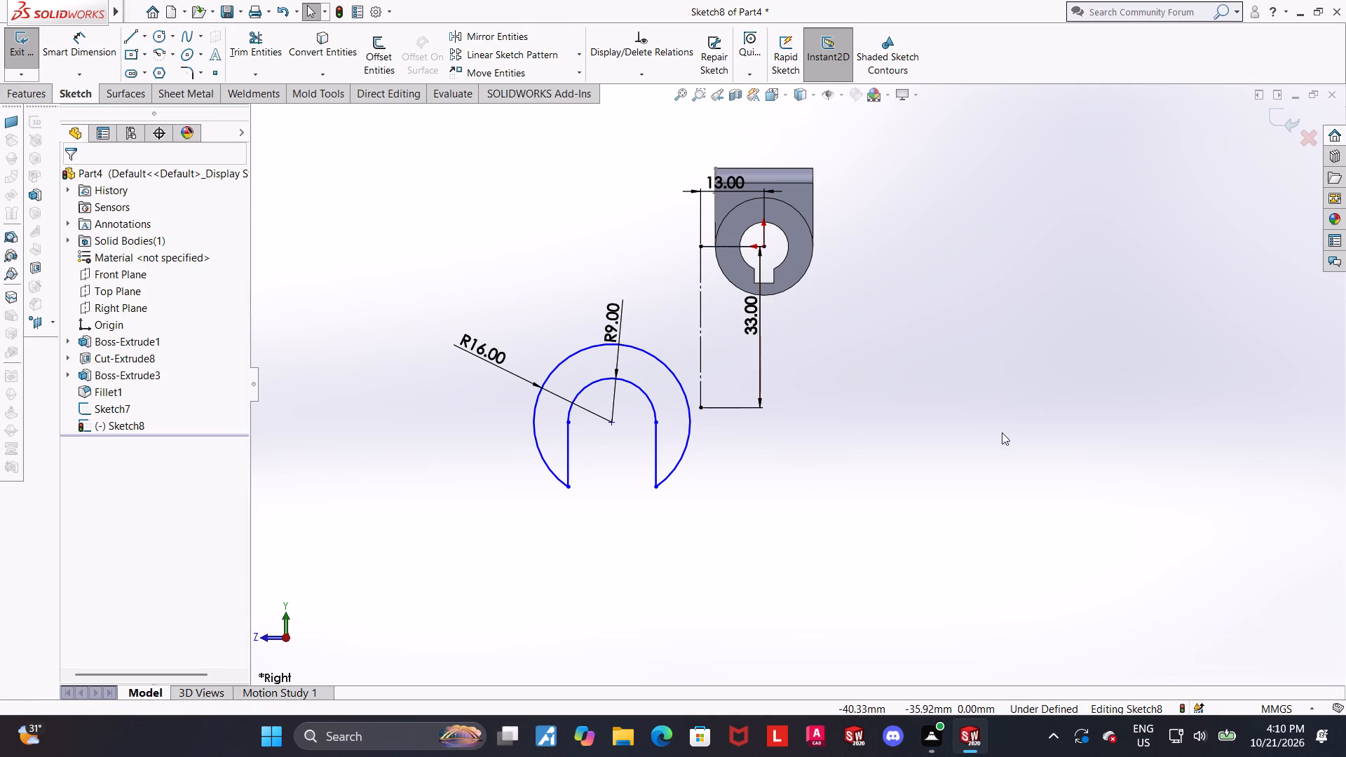
click(1024, 444)
Merge the horseshoe profile's centre point with the lower end of the vertical construction line and exit the sketch.
click(701, 408)
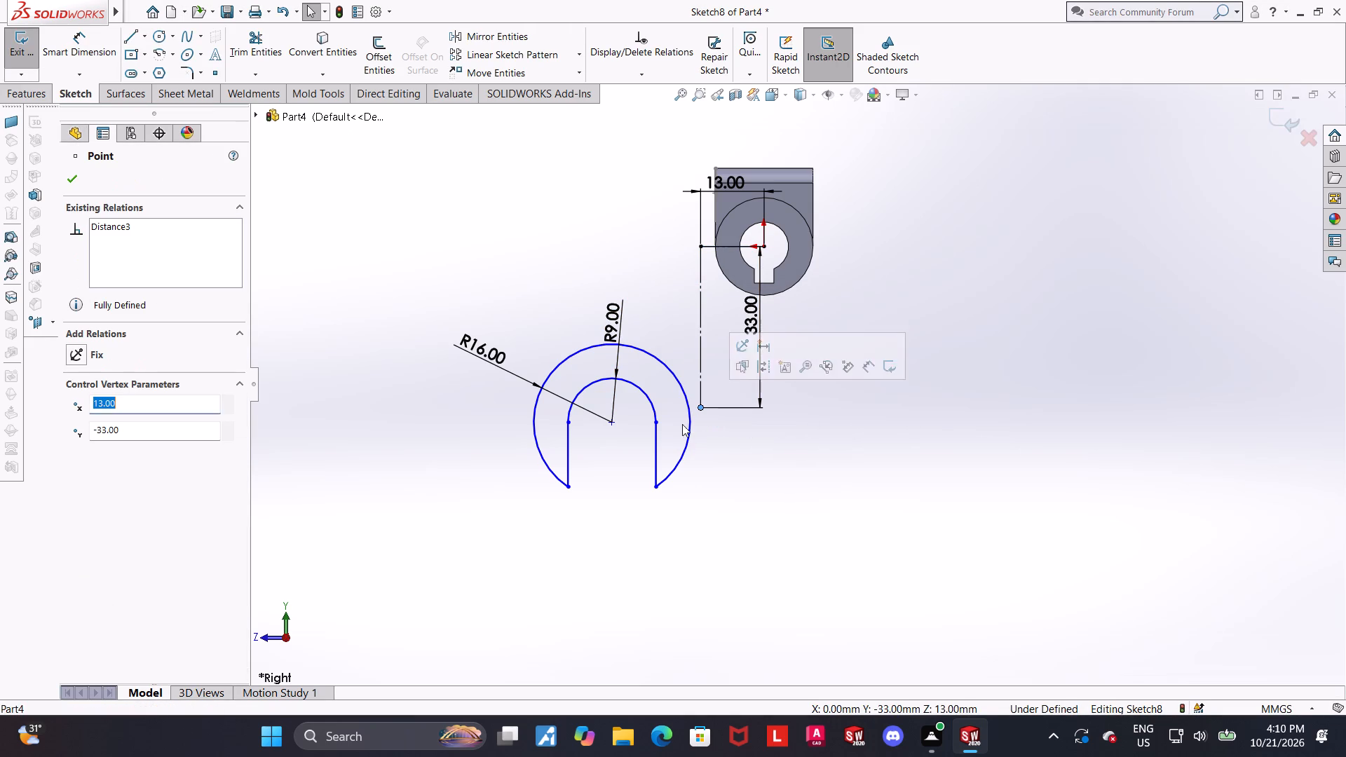
ctrl+click(612, 423)
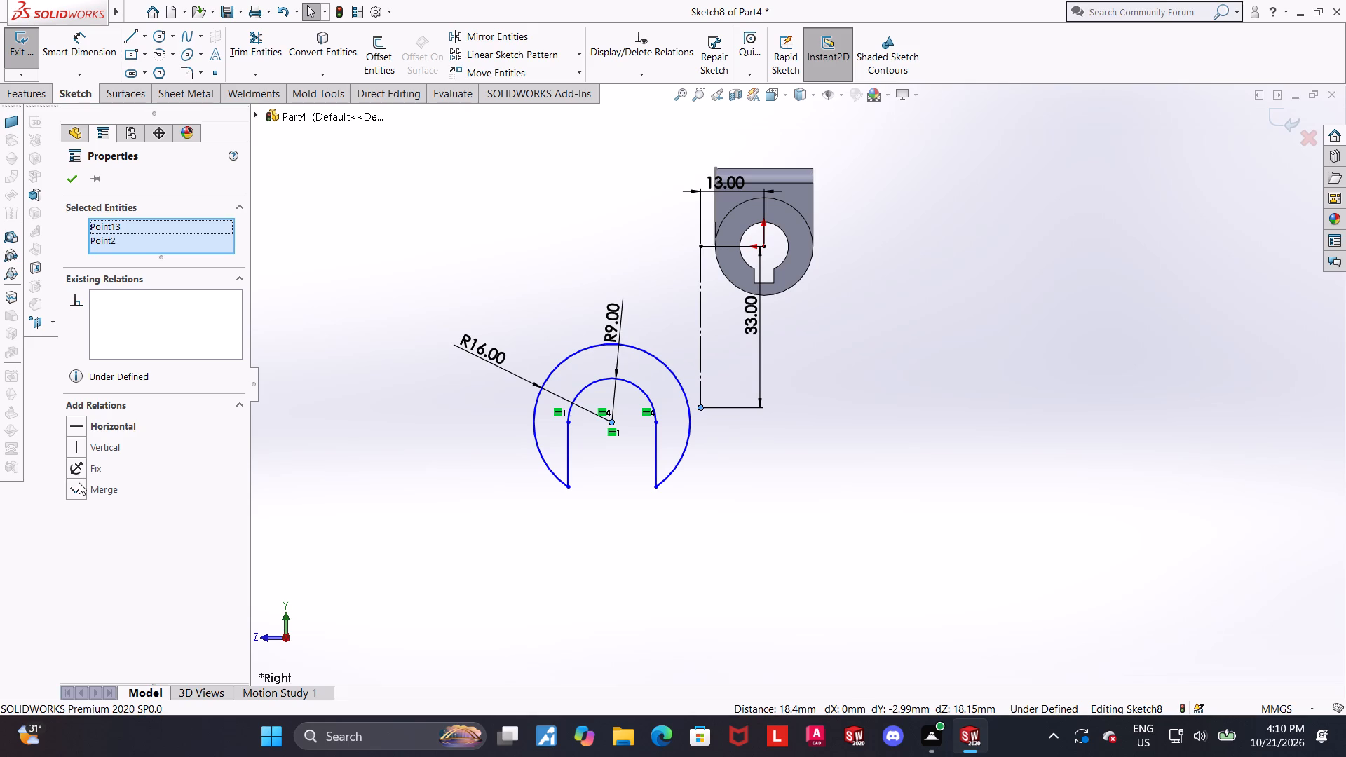
click(79, 482)
scroll(849, 458, up, 2)
scroll(896, 373, down, 1)
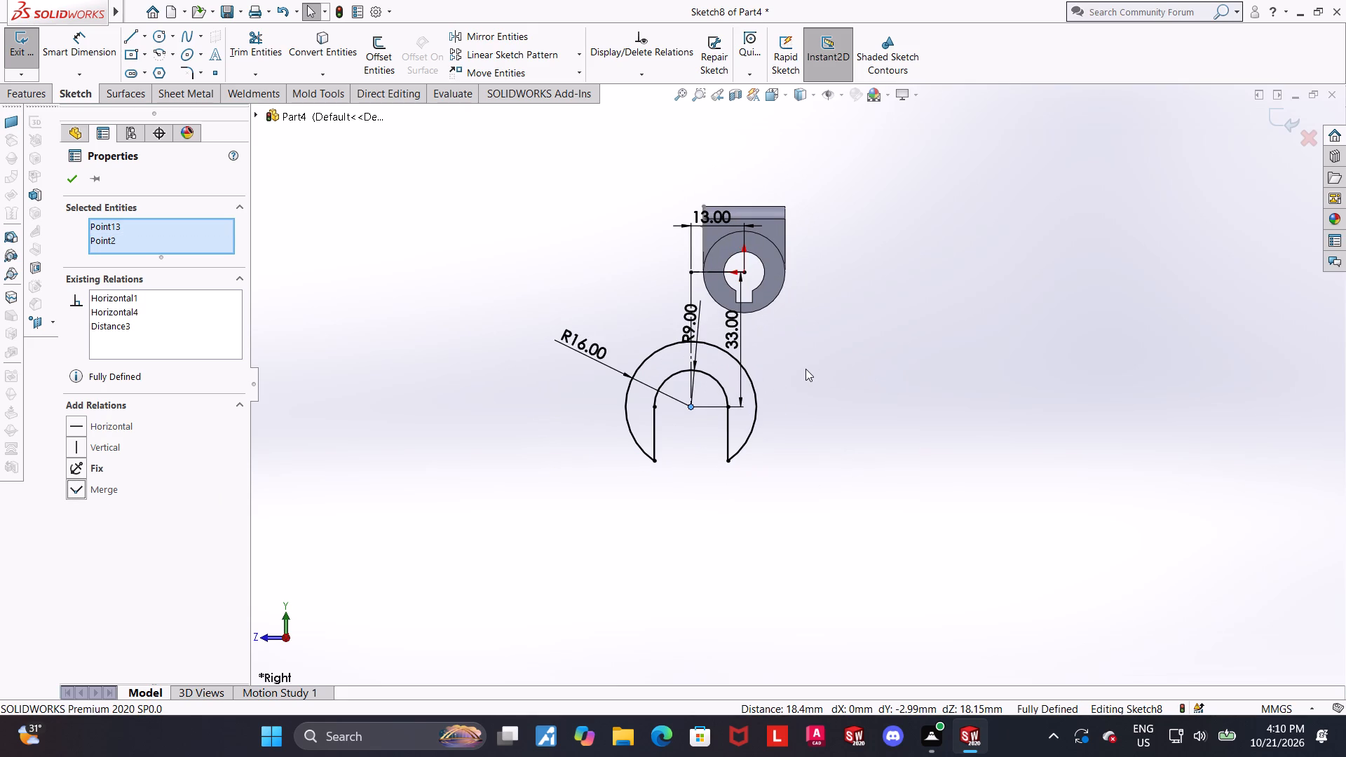
scroll(805, 369, down, 1)
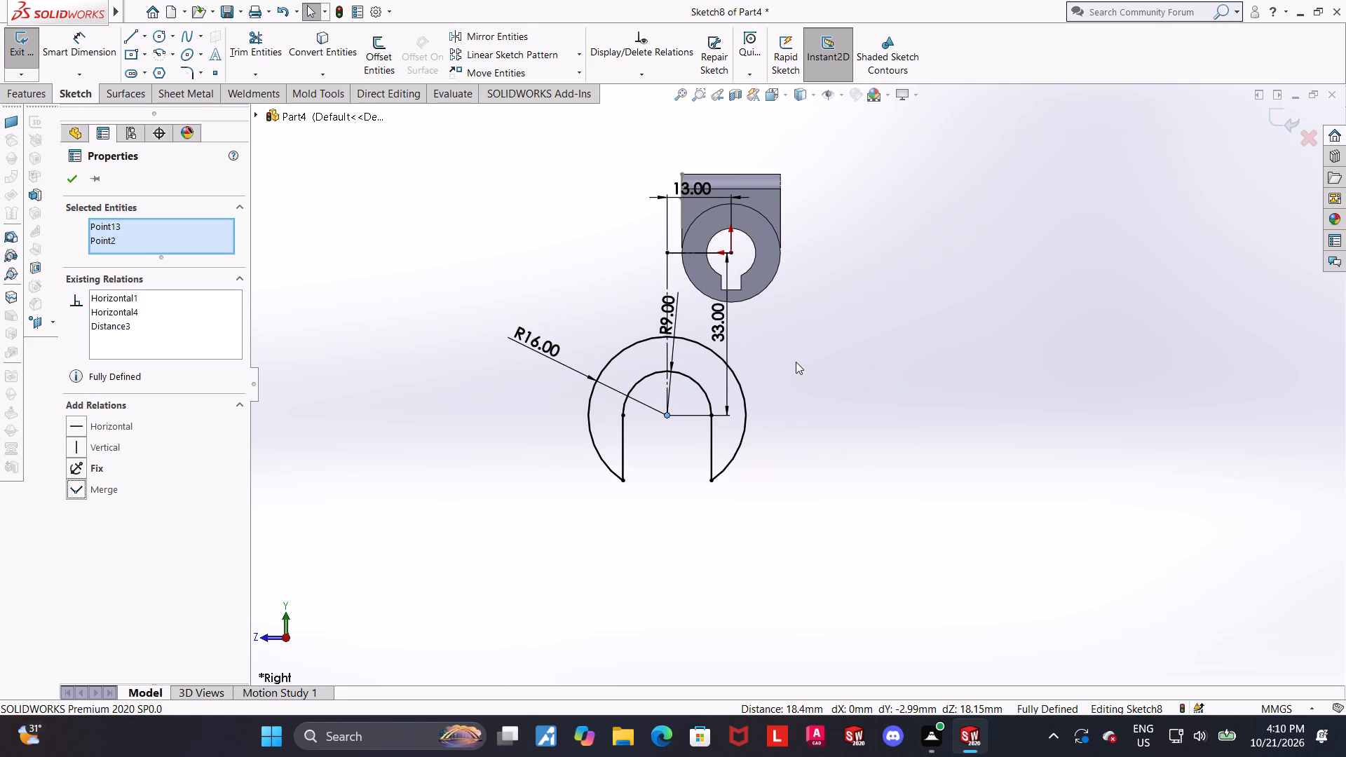
scroll(796, 362, down, 2)
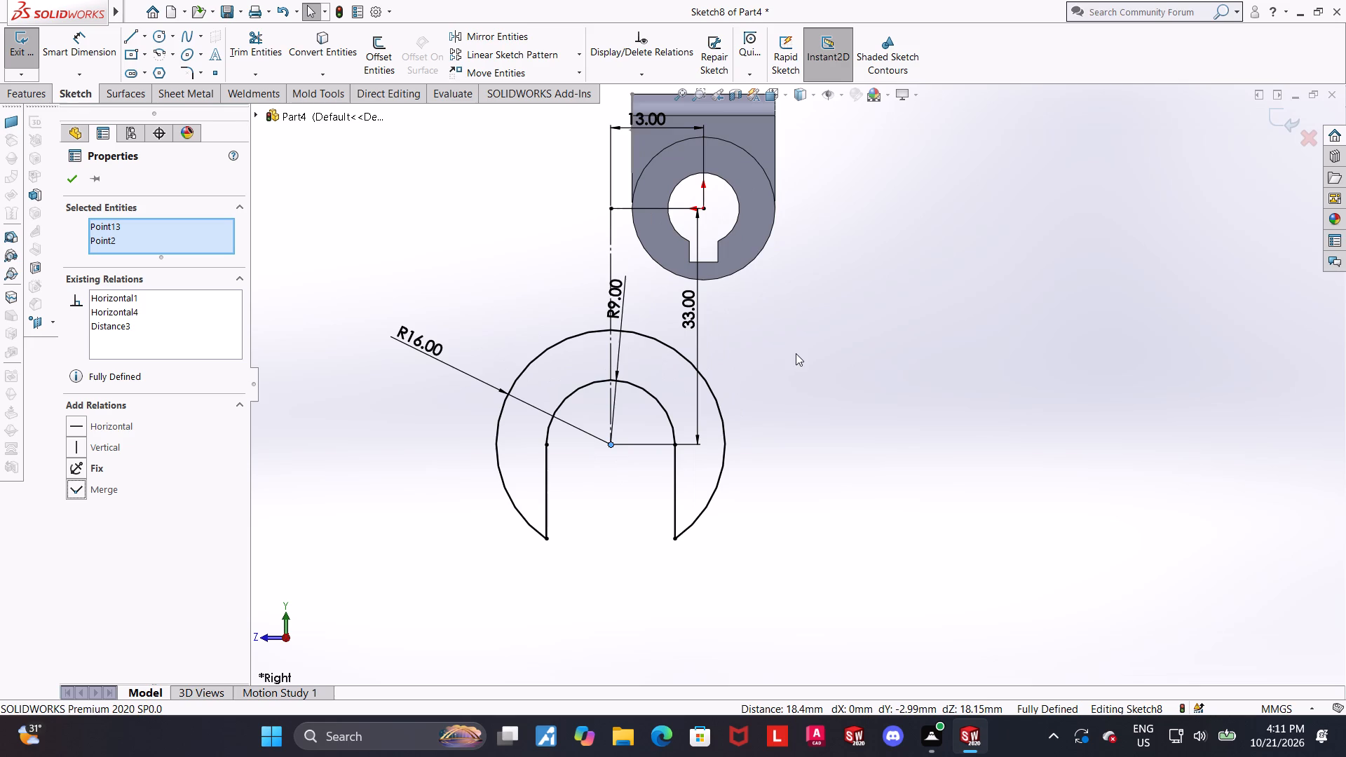
scroll(784, 353, down, 1)
scroll(760, 343, up, 1)
scroll(760, 343, down, 1)
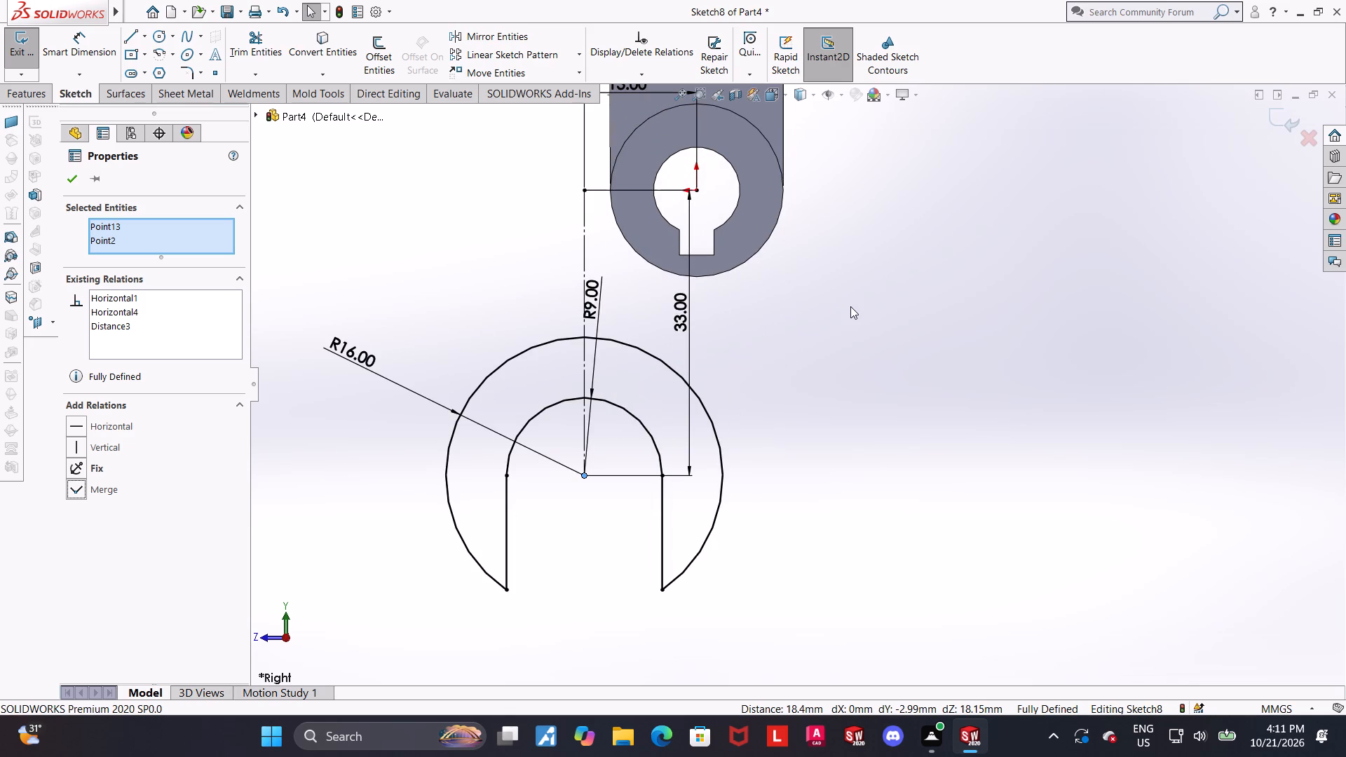
click(1279, 122)
Set up a blind boss extrusion of the horseshoe profile, reversed to run along the cylinder, with a depth of 8 mm.
scroll(877, 311, up, 3)
middle_drag(818, 378, 850, 402)
scroll(845, 394, up, 2)
middle_drag(844, 395, 909, 423)
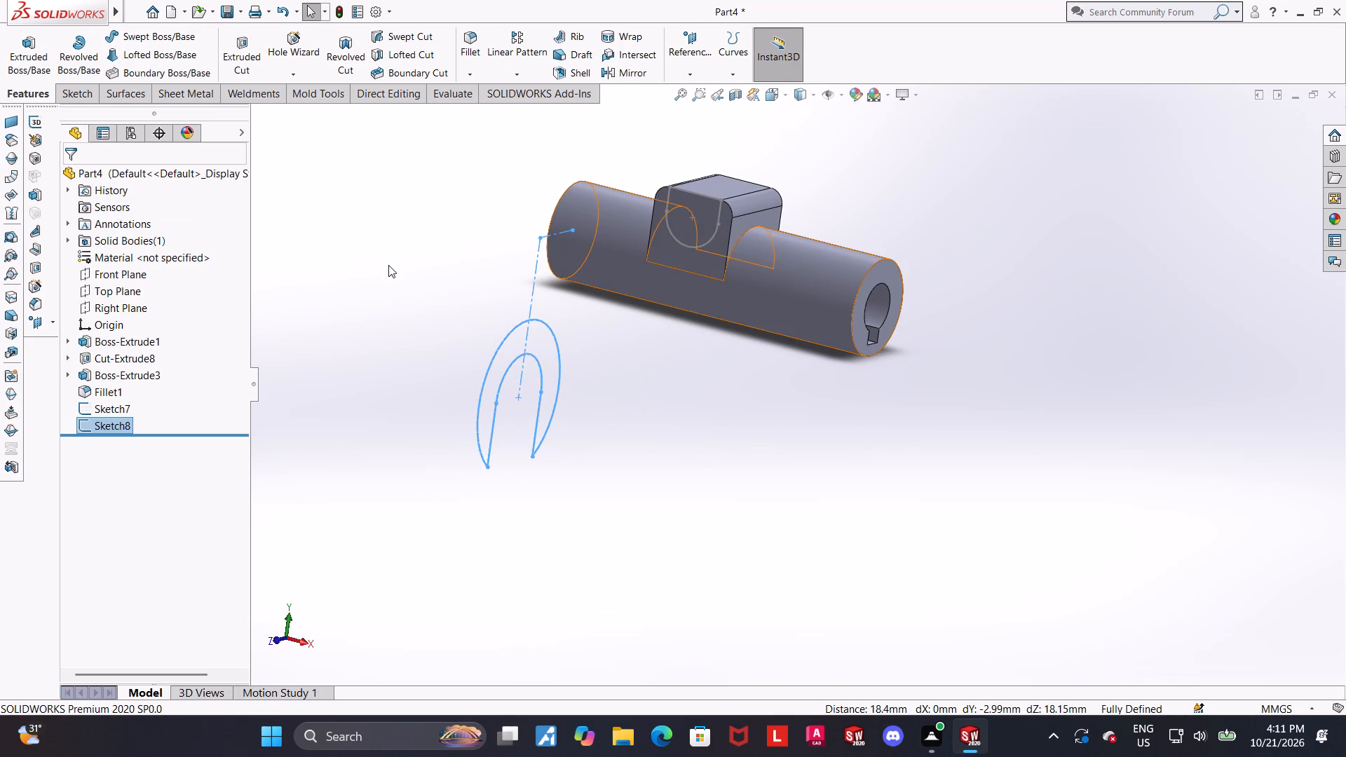
click(48, 53)
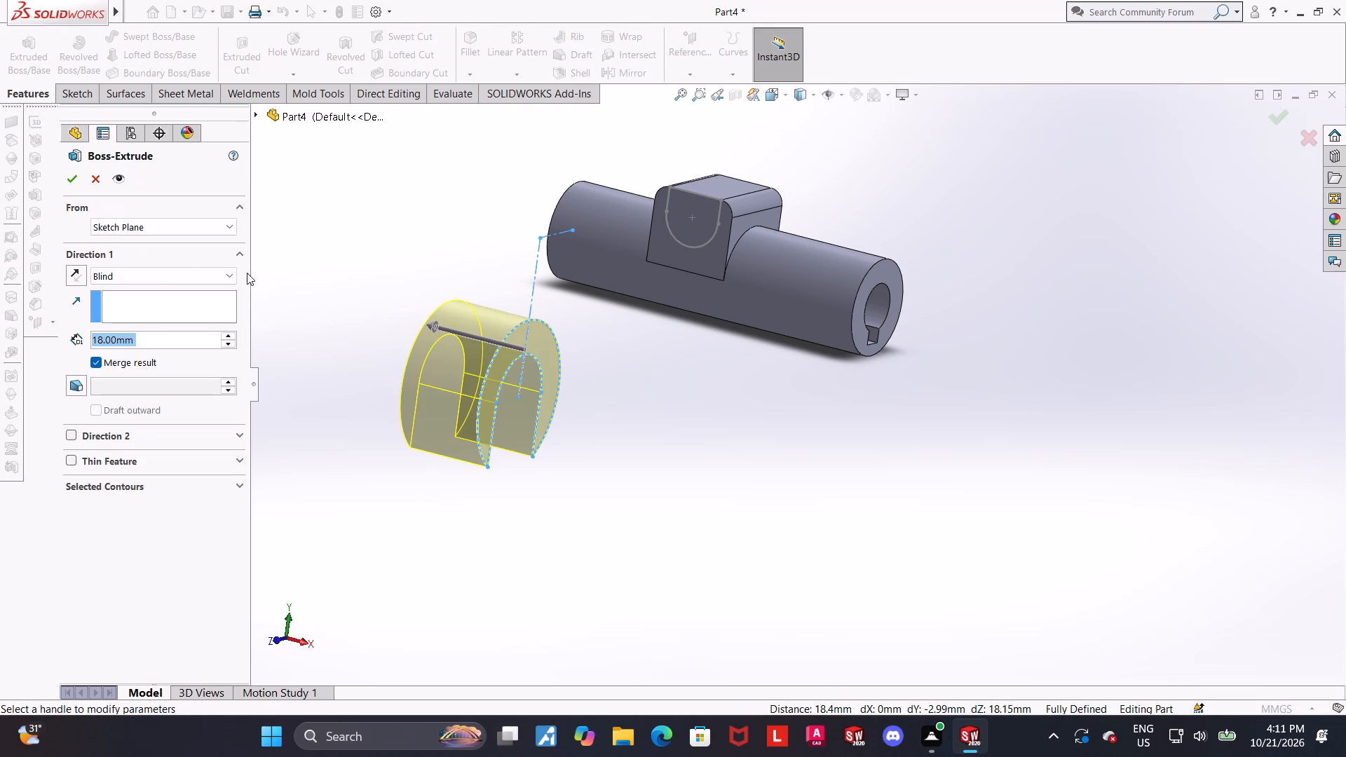
click(73, 272)
drag(148, 341, 0, 336)
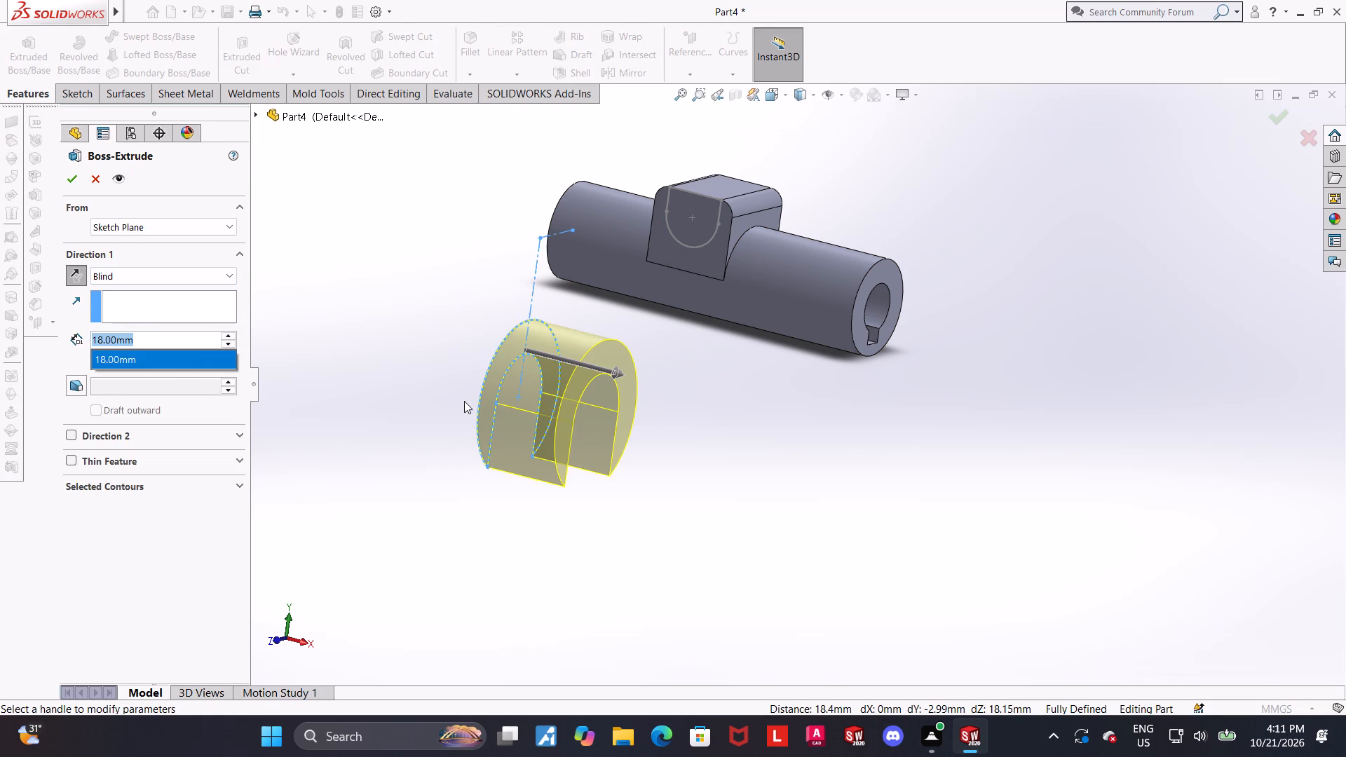
text(10)
key(Return)
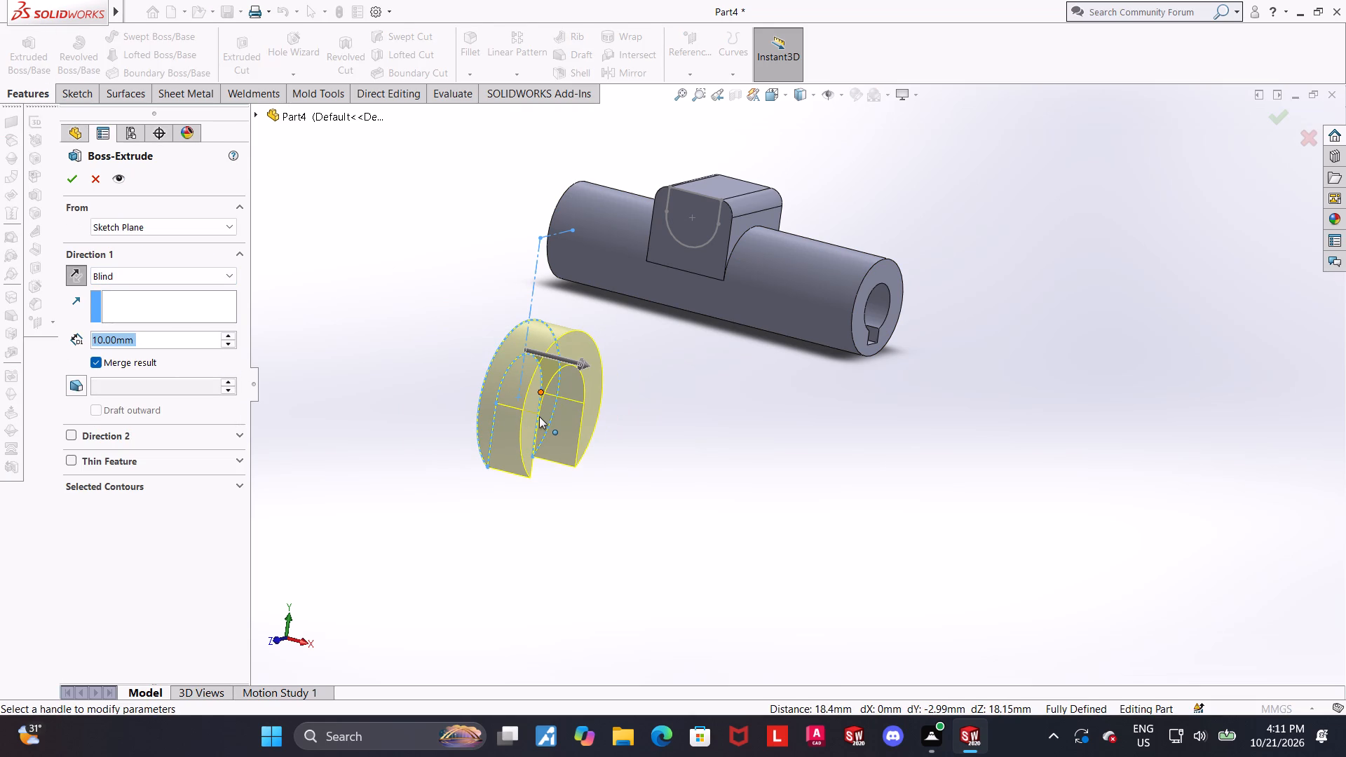
scroll(539, 416, up, 1)
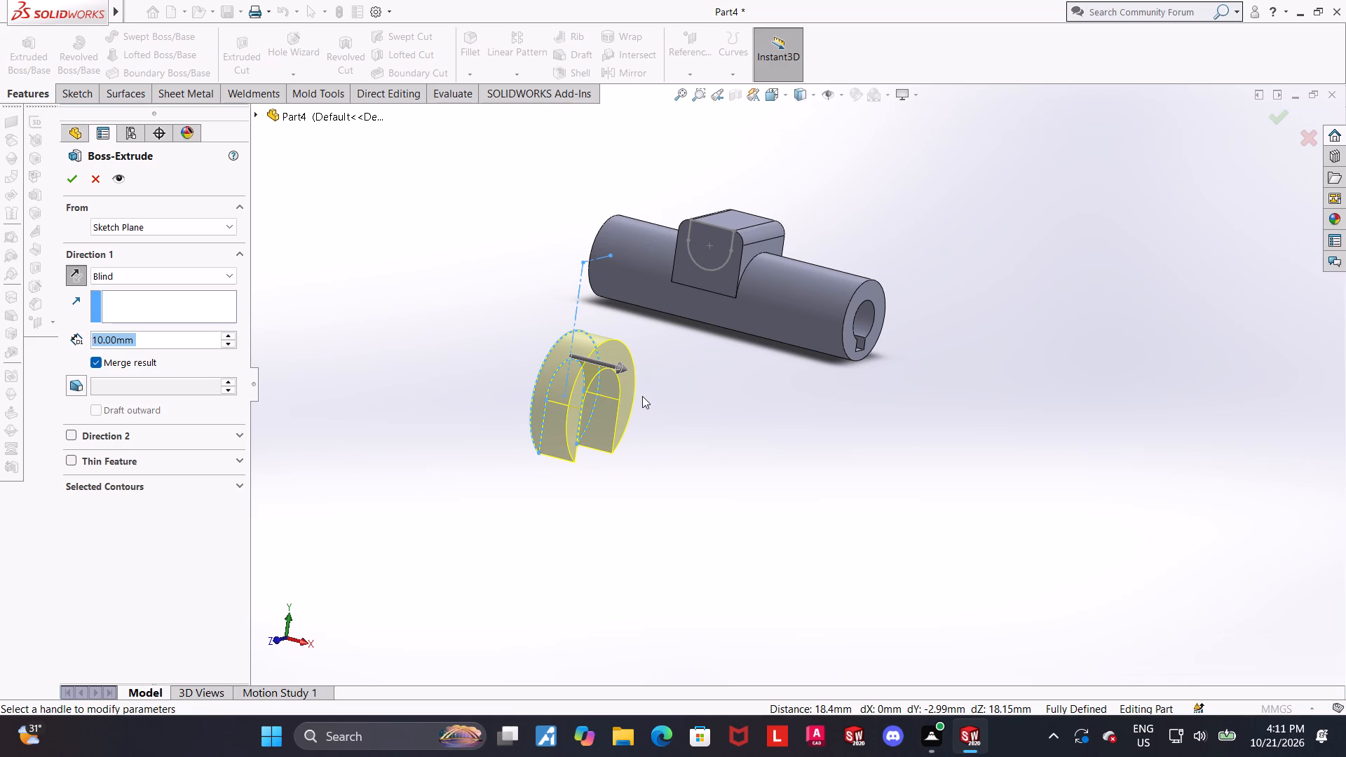
key(8)
key(Return)
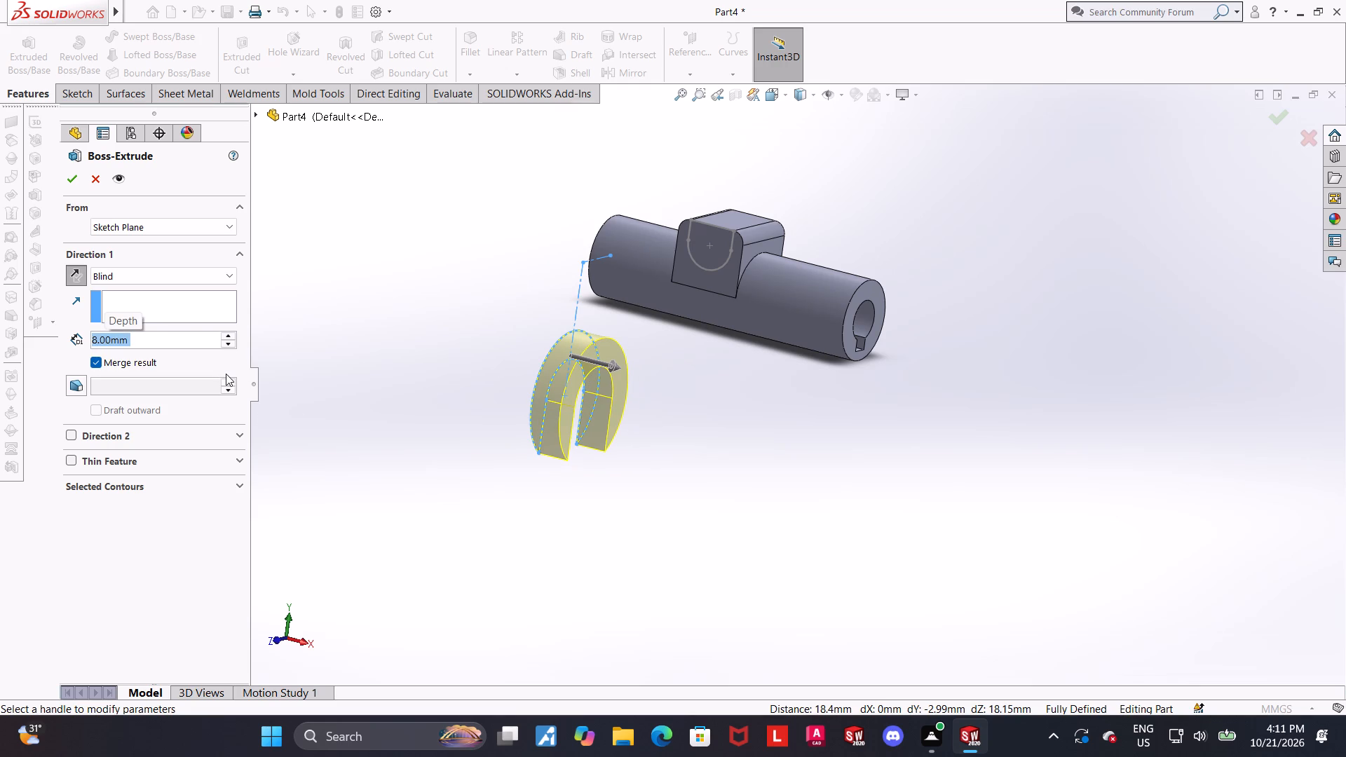
Add a second extrusion direction with a 2 mm blind depth and create the horseshoe boss.
click(143, 445)
click(132, 432)
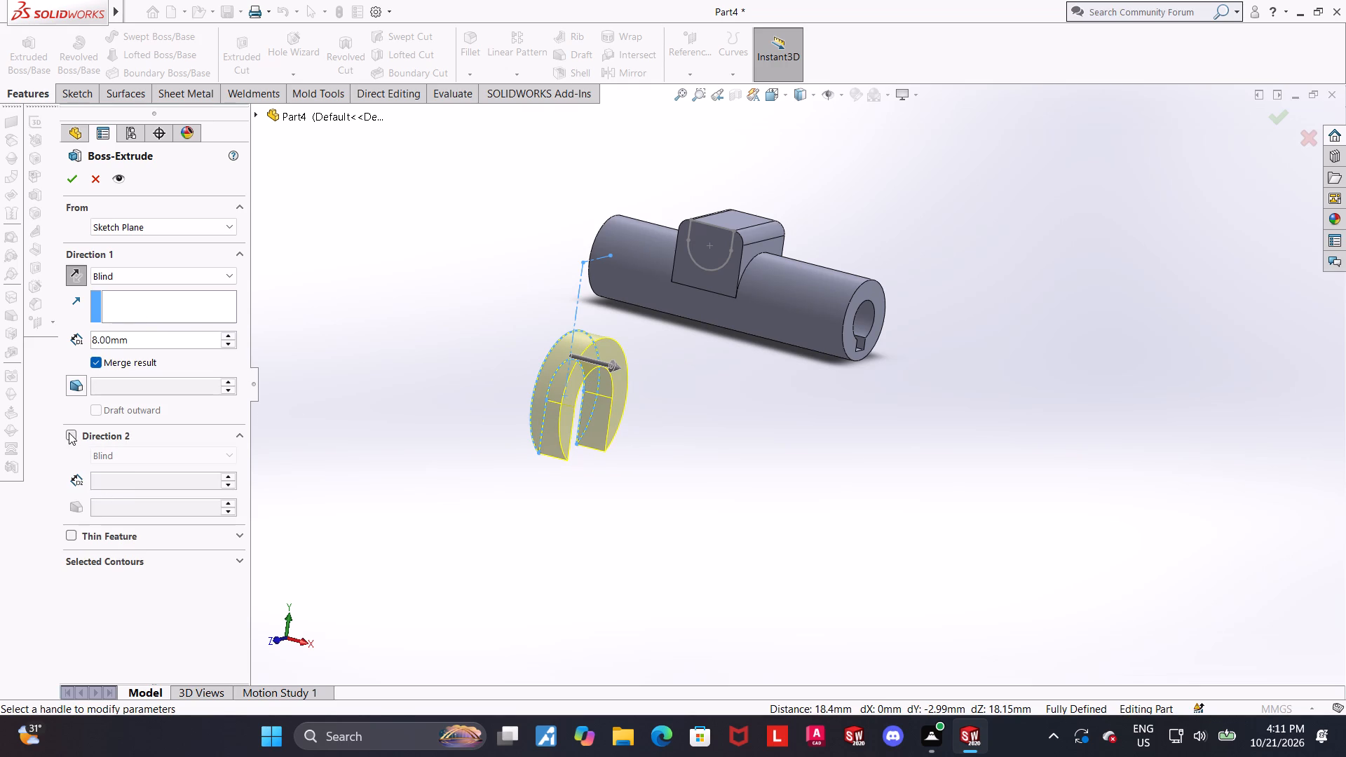
click(69, 432)
key(2)
key(Return)
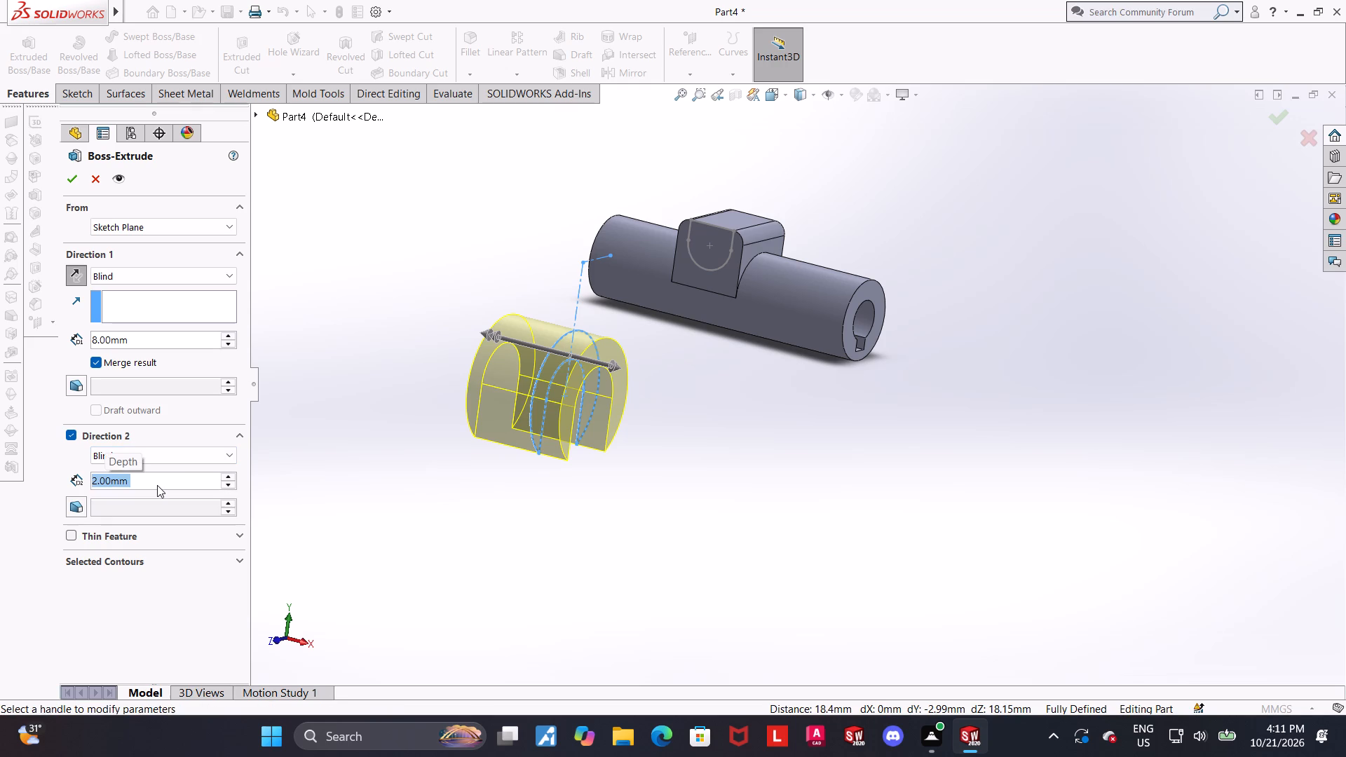
click(67, 175)
click(431, 329)
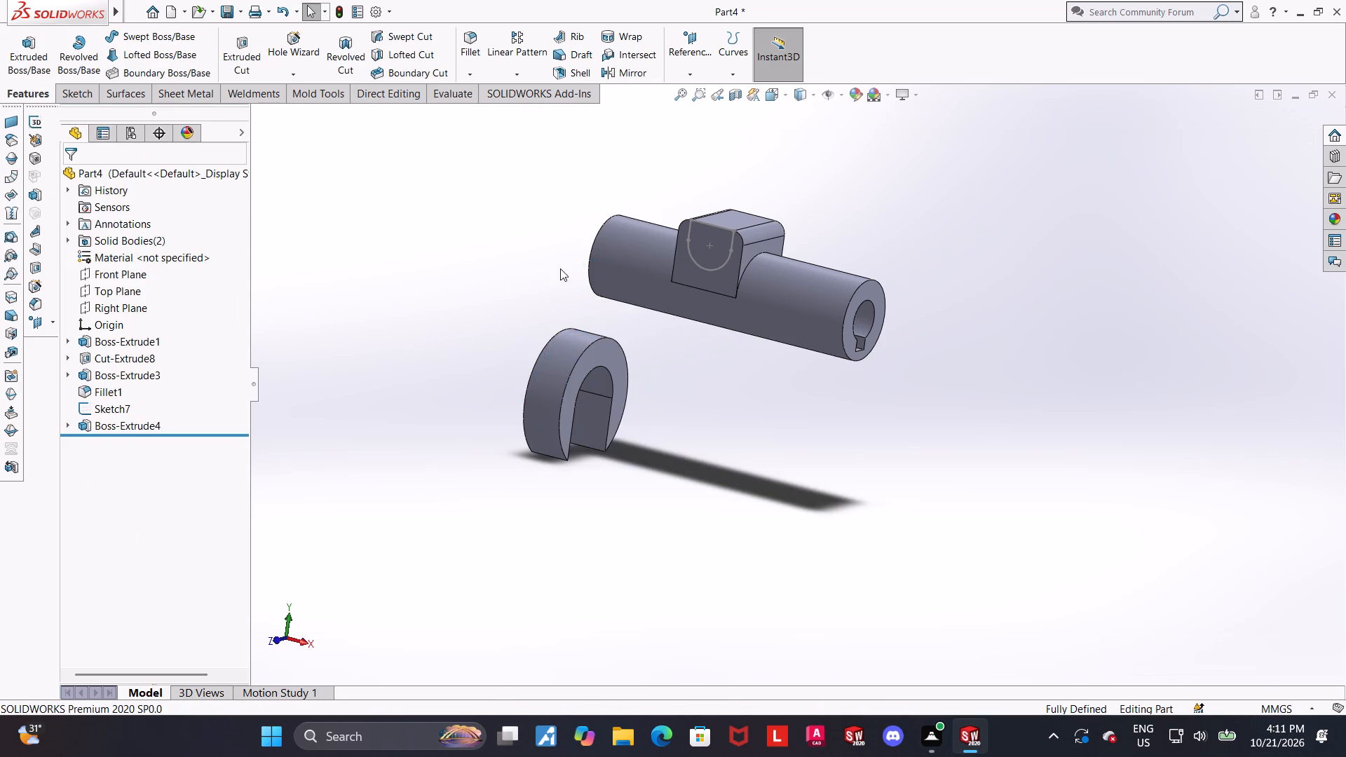
Measure the distance between the two flat faces of the horseshoe body to check its thickness.
scroll(560, 268, down, 3)
click(430, 97)
click(135, 53)
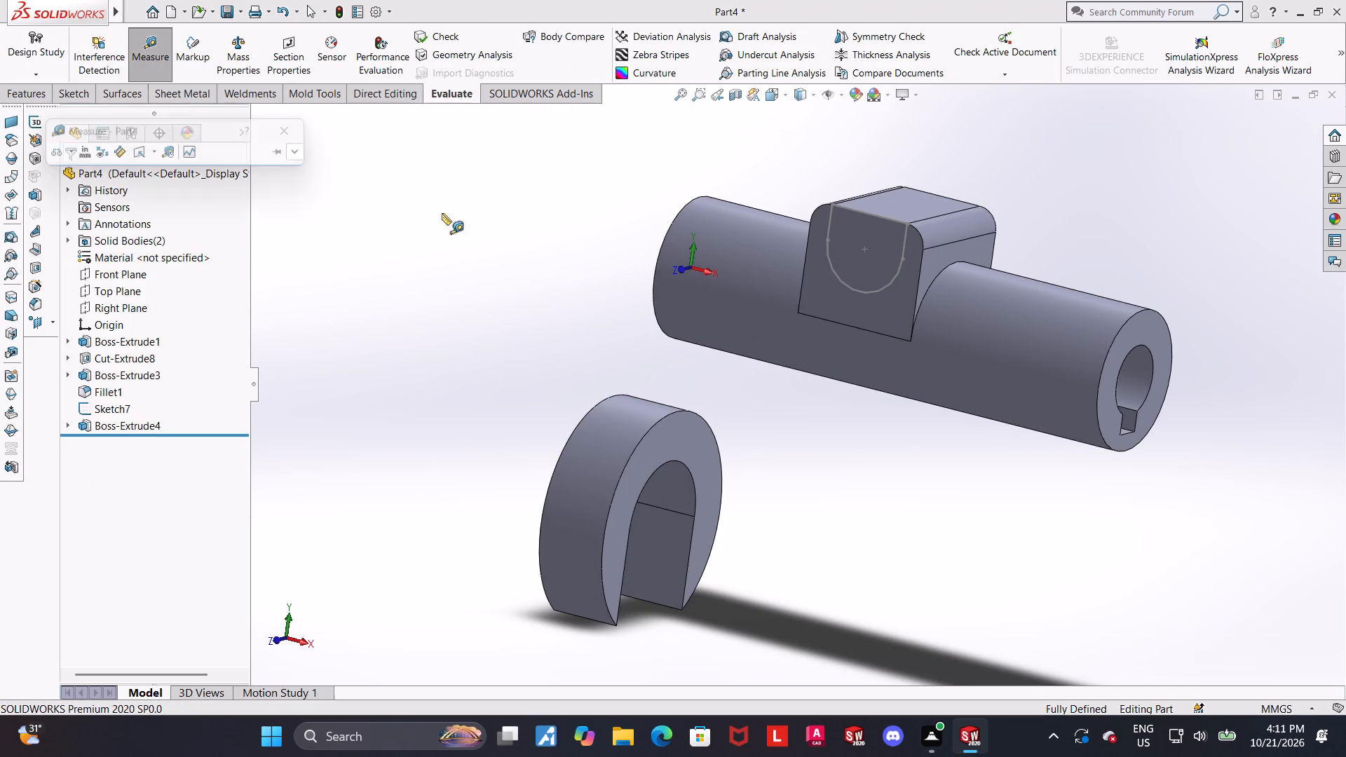
click(705, 442)
scroll(604, 426, up, 1)
middle_drag(604, 426, 713, 455)
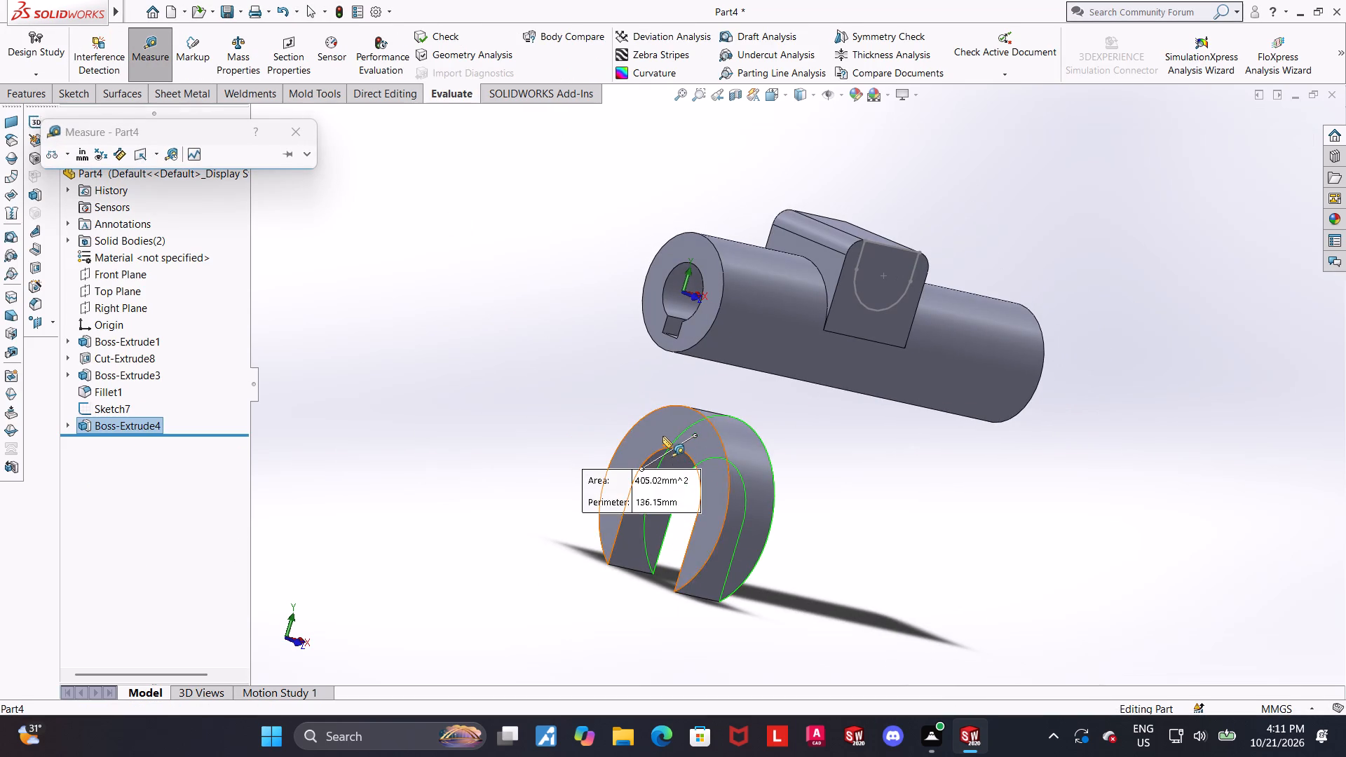
click(662, 436)
key(Escape)
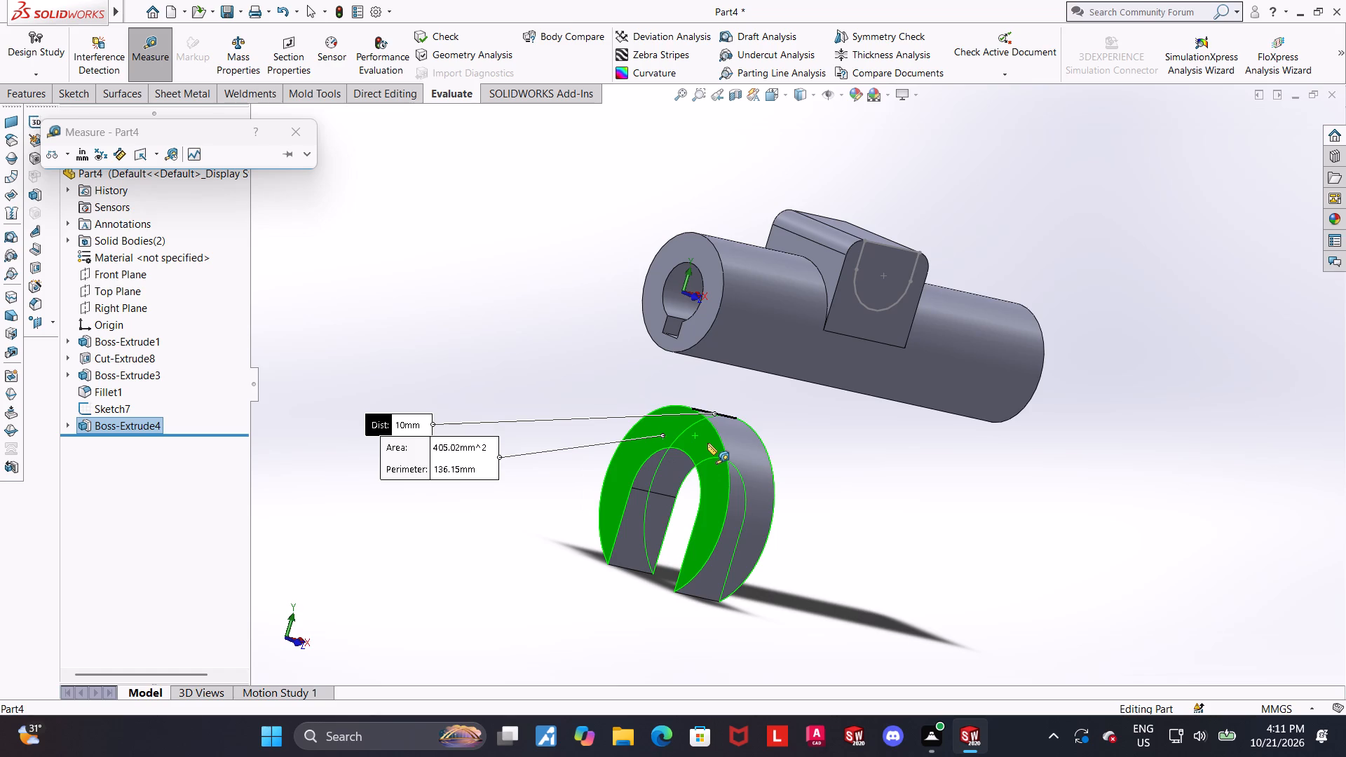
Start a sketch on the cylinder's end face at the origin and face it square-on from the Right view.
middle_drag(894, 464, 780, 429)
scroll(821, 479, up, 3)
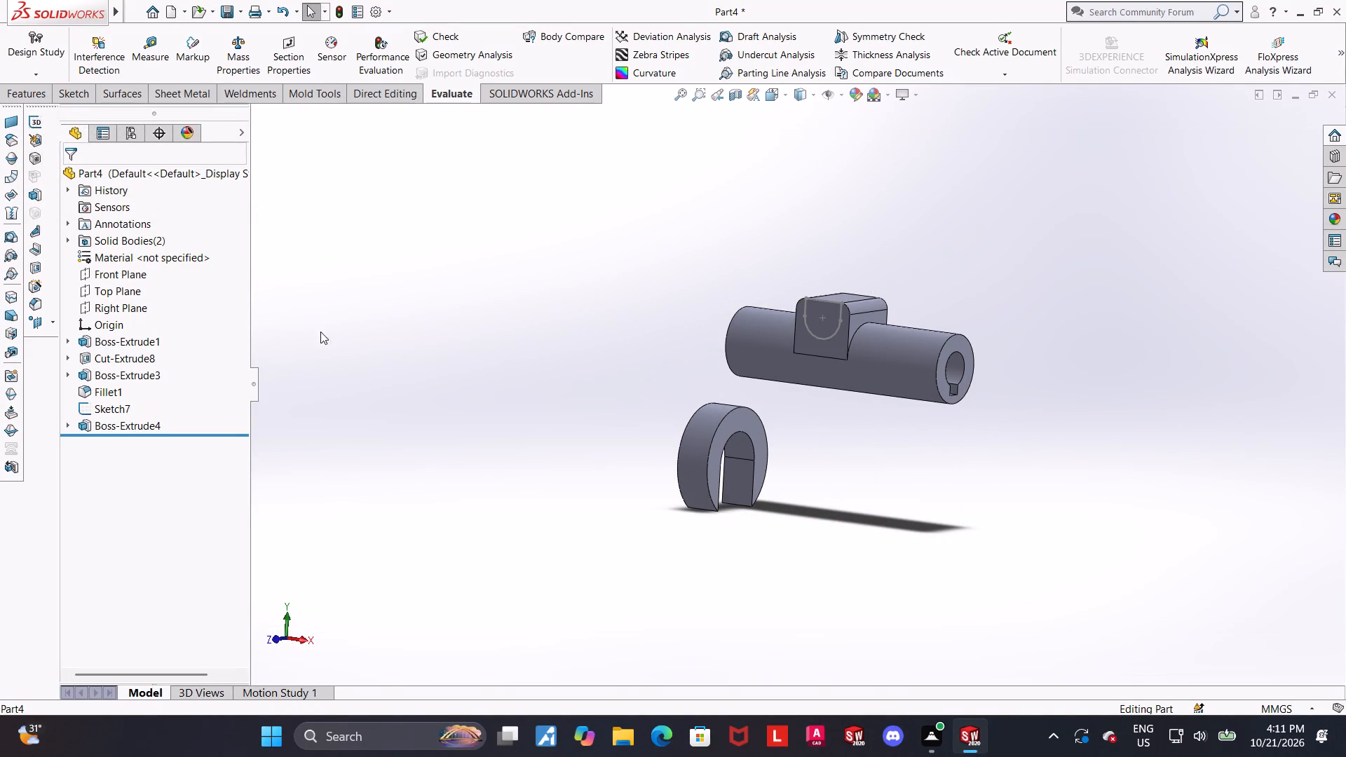
middle_drag(803, 362, 860, 366)
middle_drag(841, 388, 885, 398)
scroll(752, 404, down, 4)
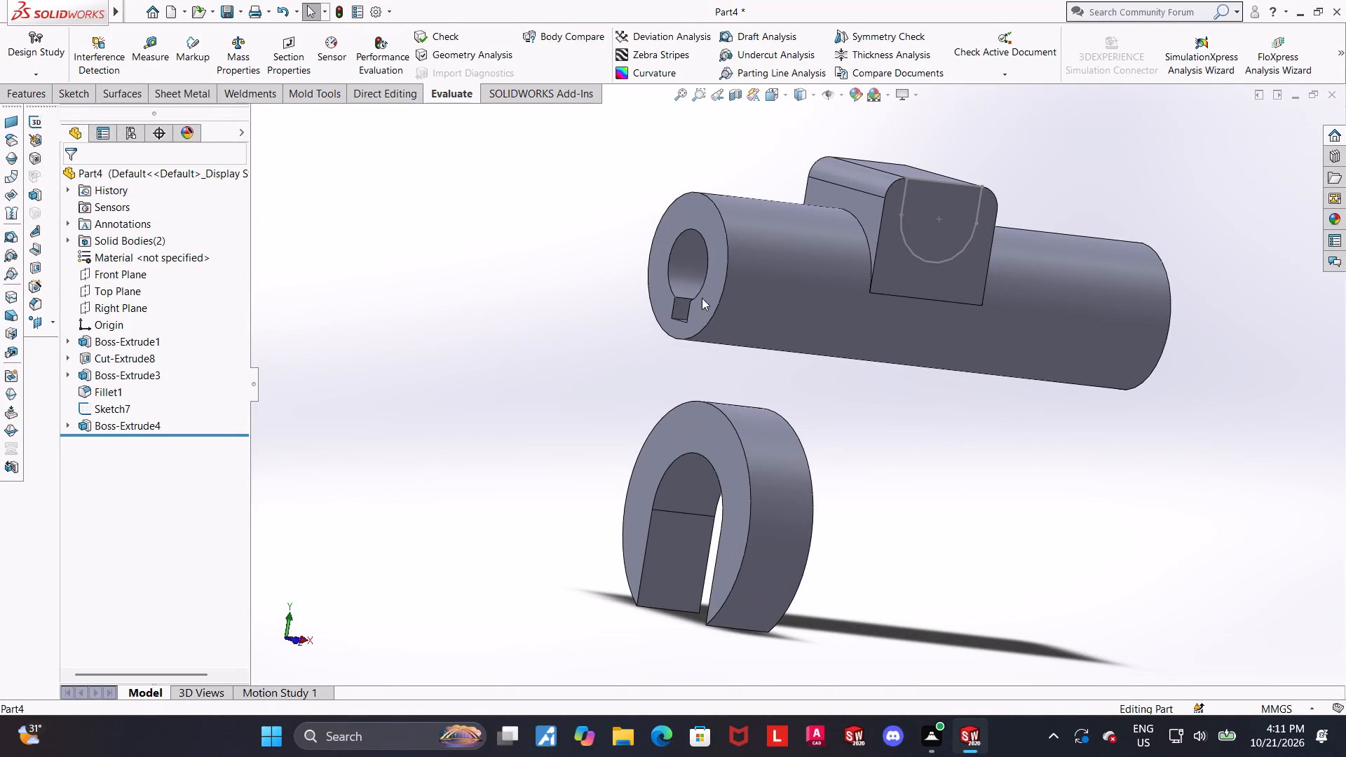
click(713, 293)
click(776, 259)
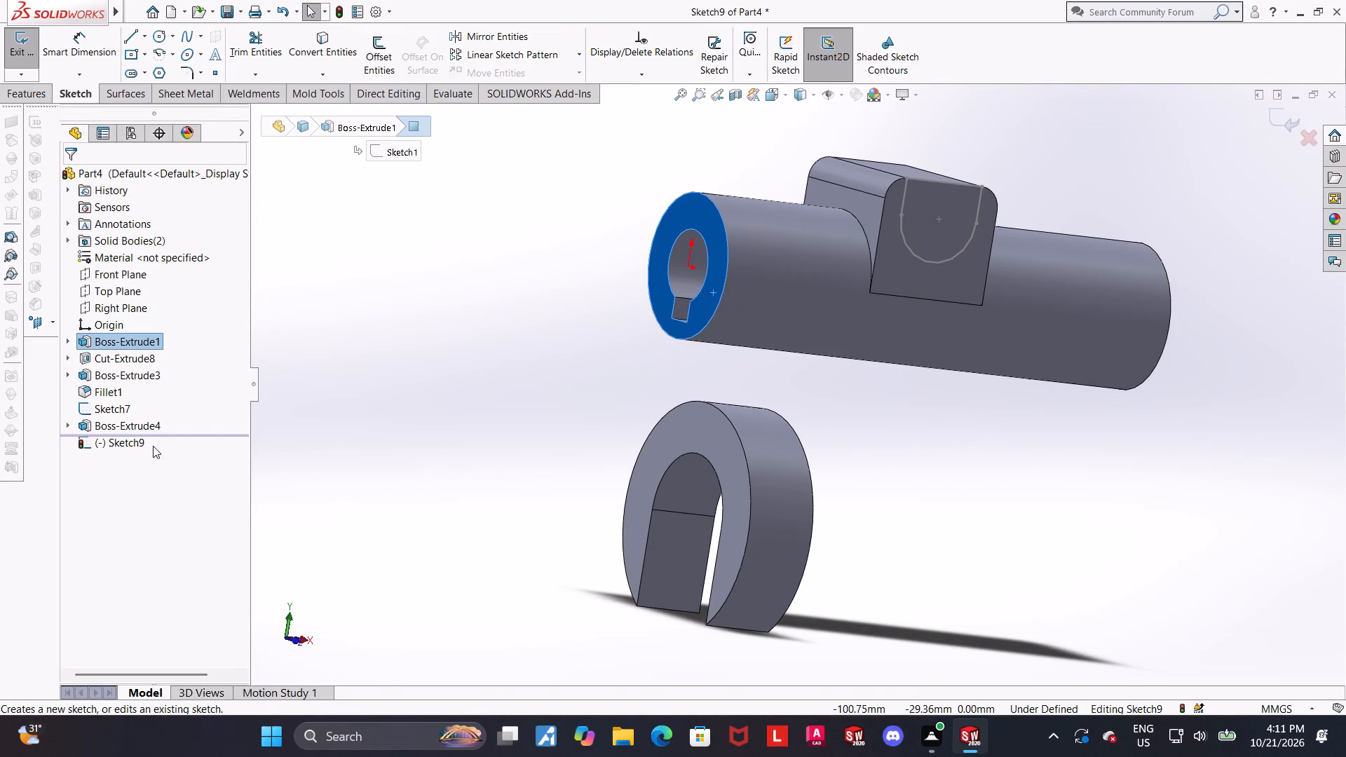
middle_drag(401, 338, 314, 318)
click(775, 96)
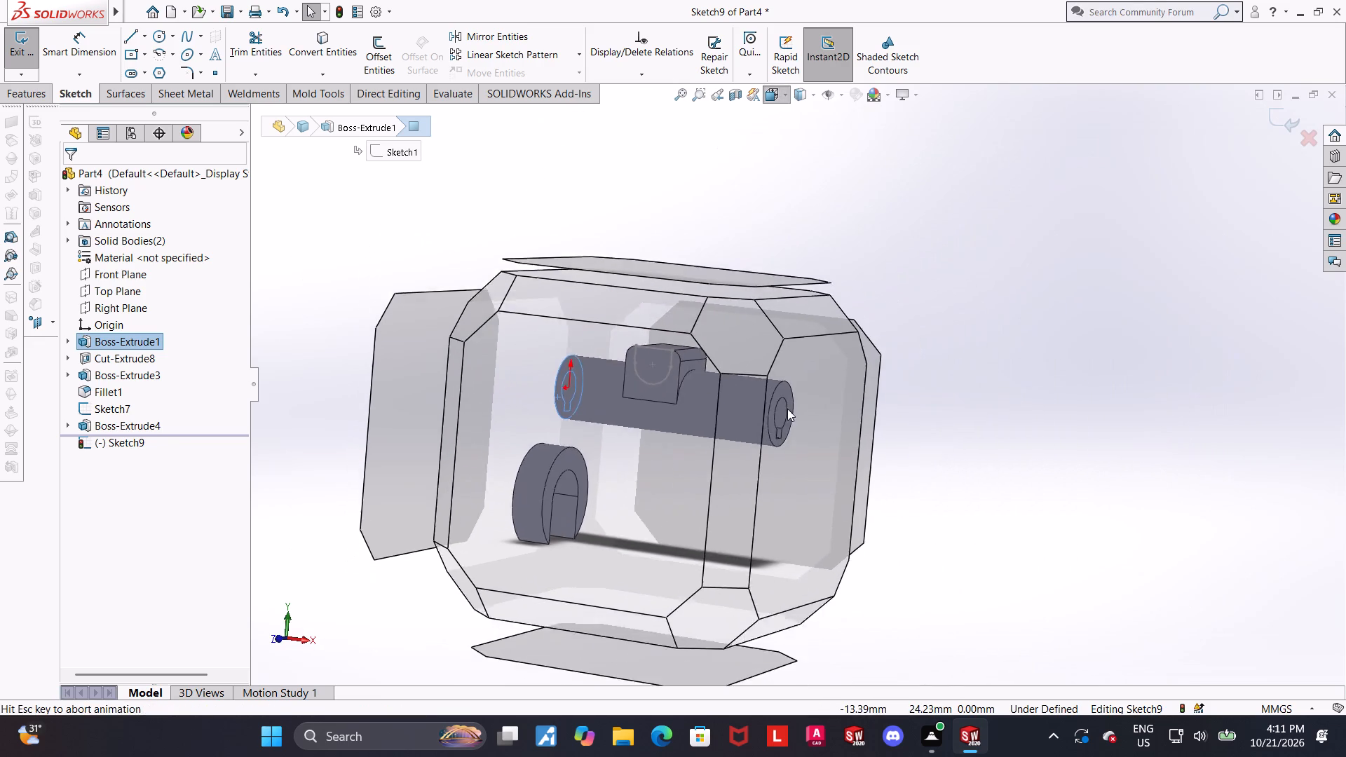
click(787, 428)
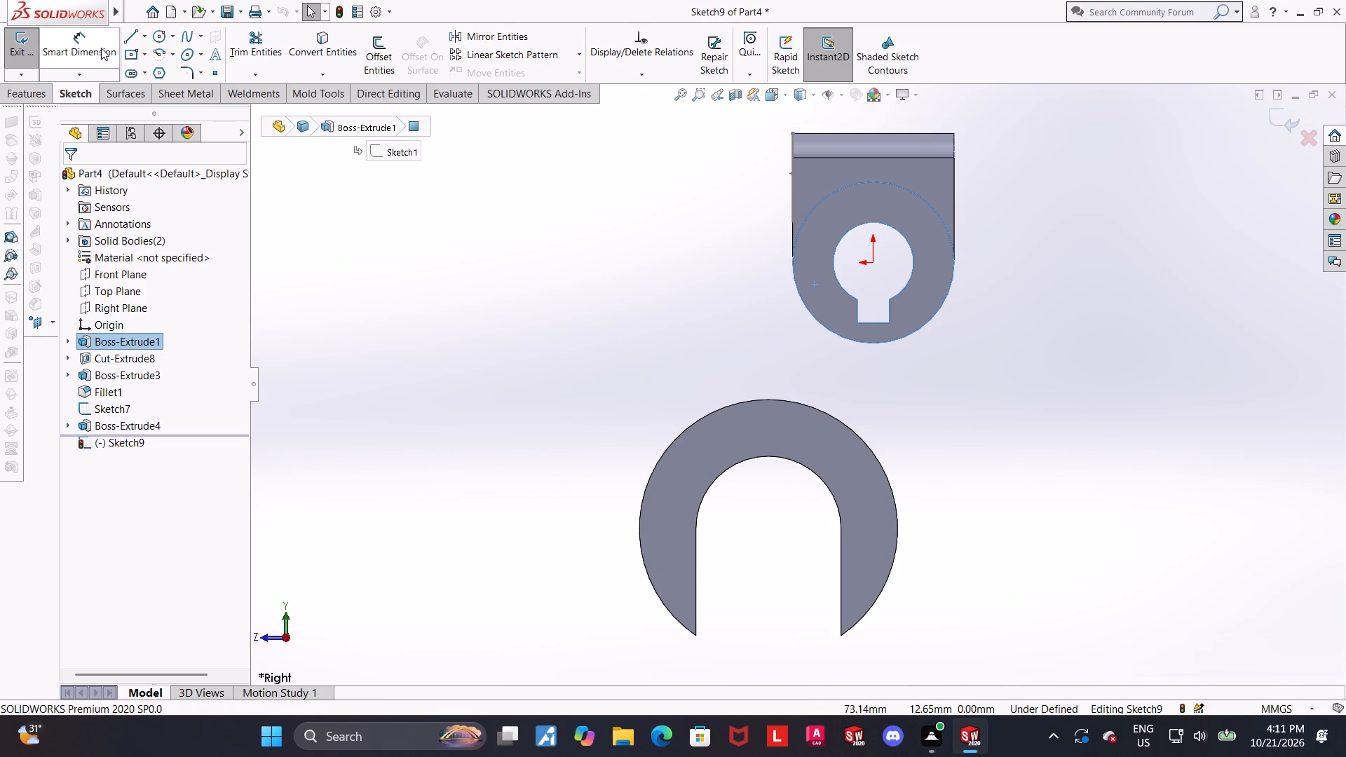
Sketch two lines from the horseshoe's outer edge up to opposite sides of the cylinder, the first about 39.7 mm long.
click(128, 38)
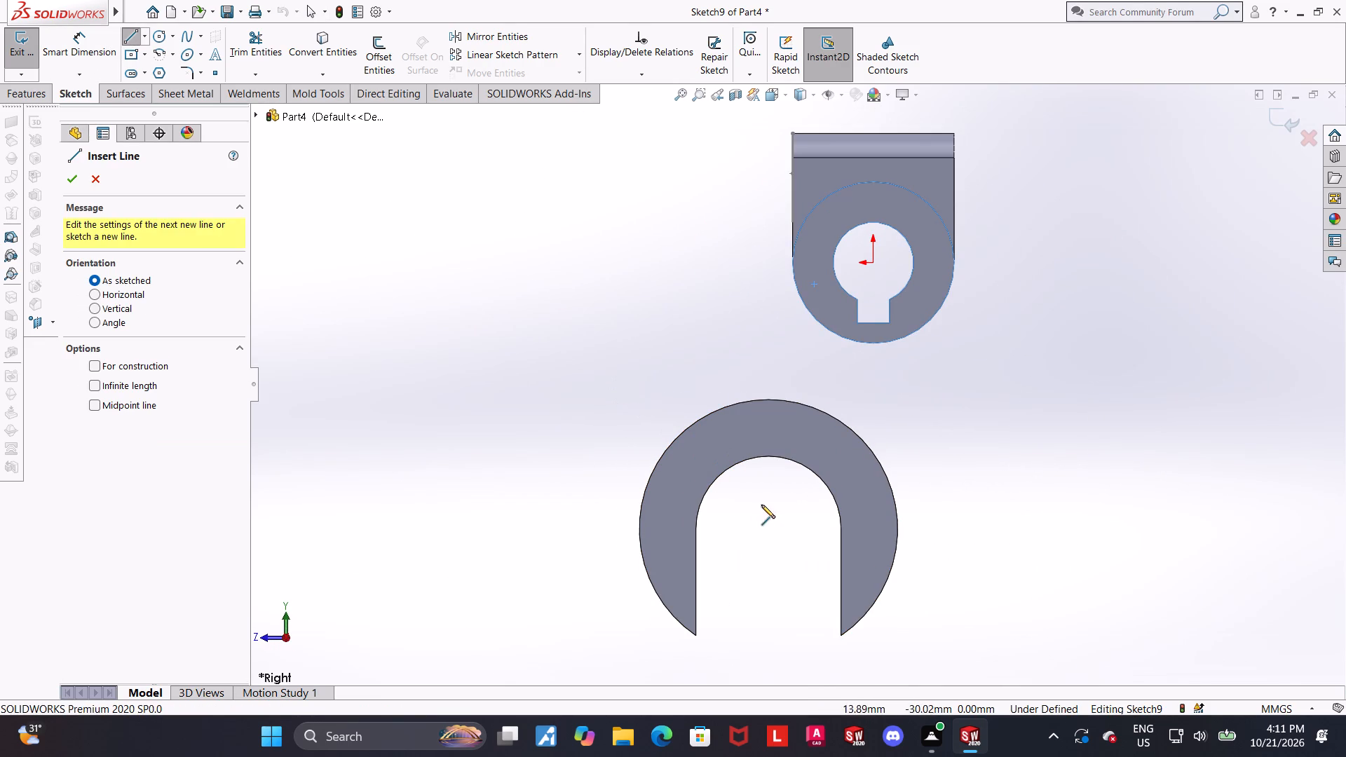
click(645, 482)
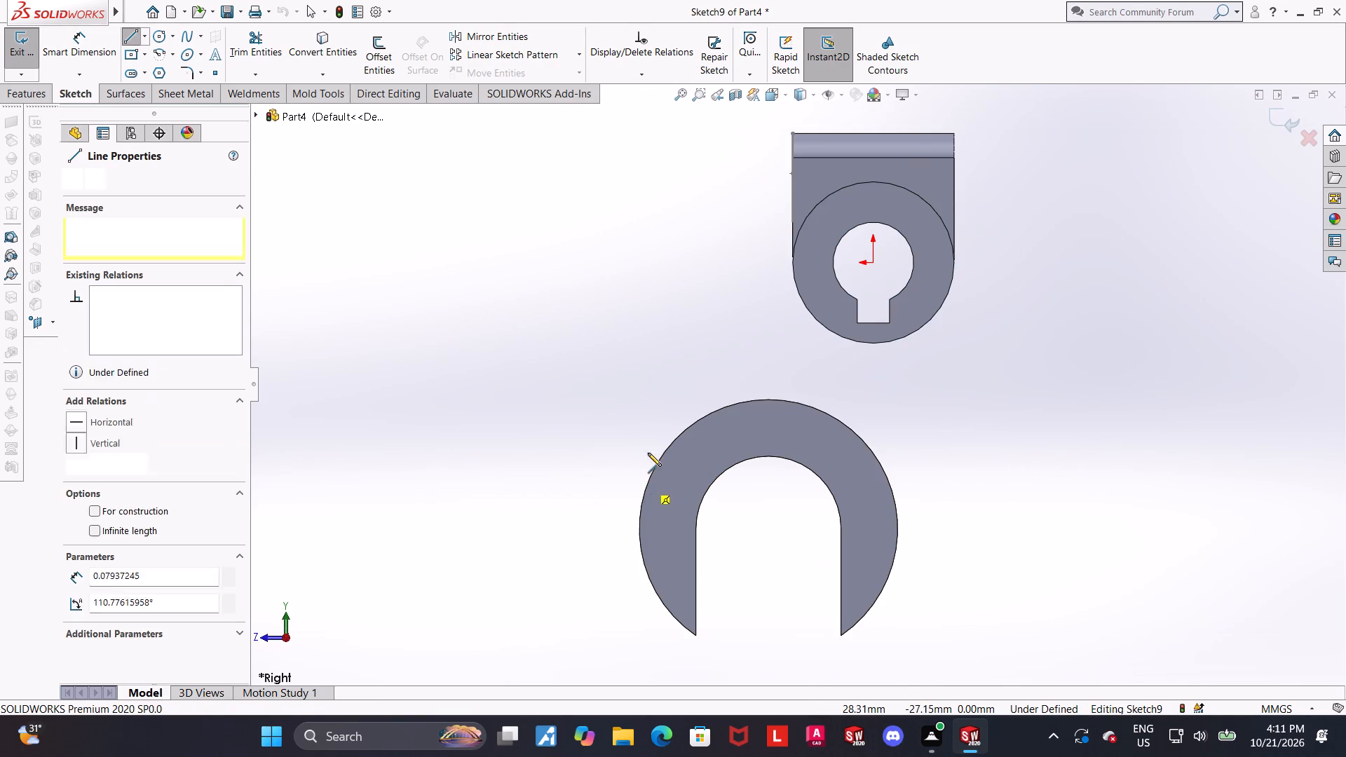
click(810, 207)
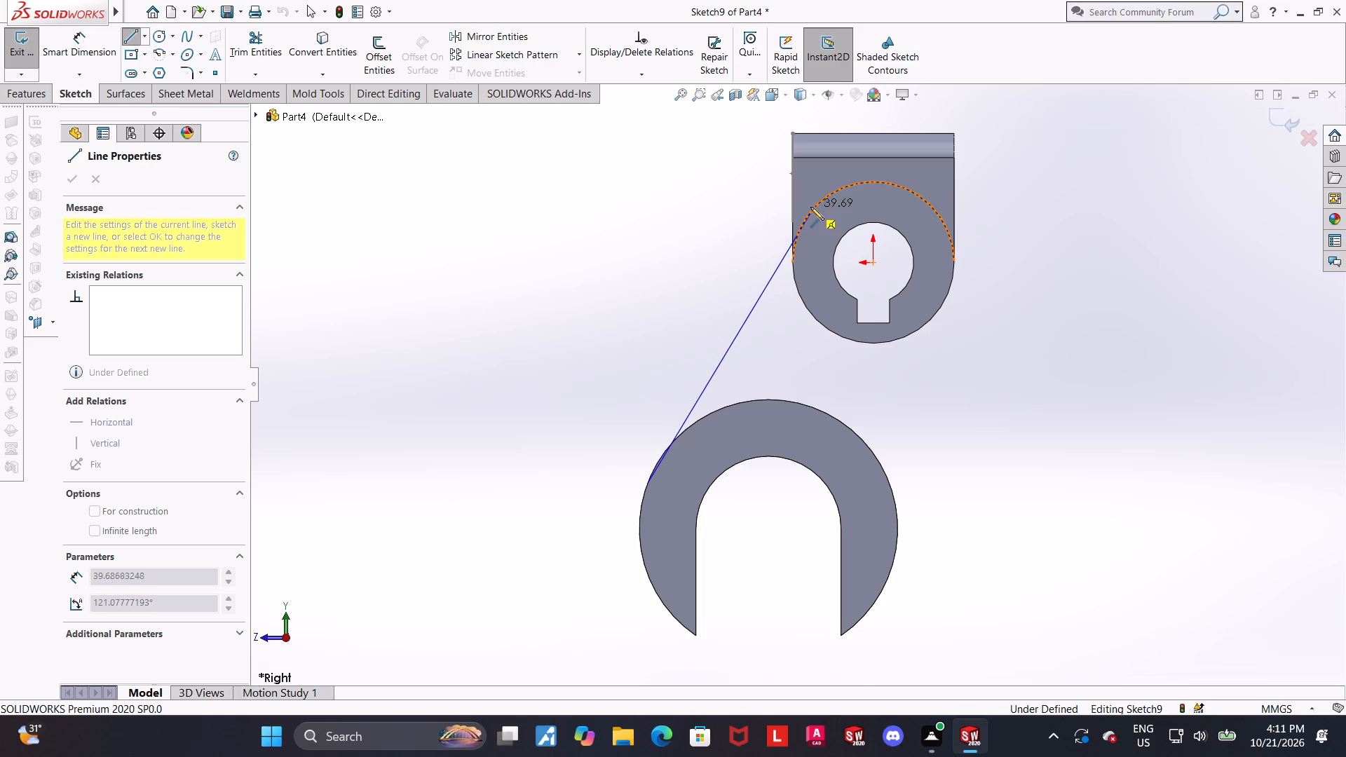
key(Escape)
key(Escape)
click(134, 37)
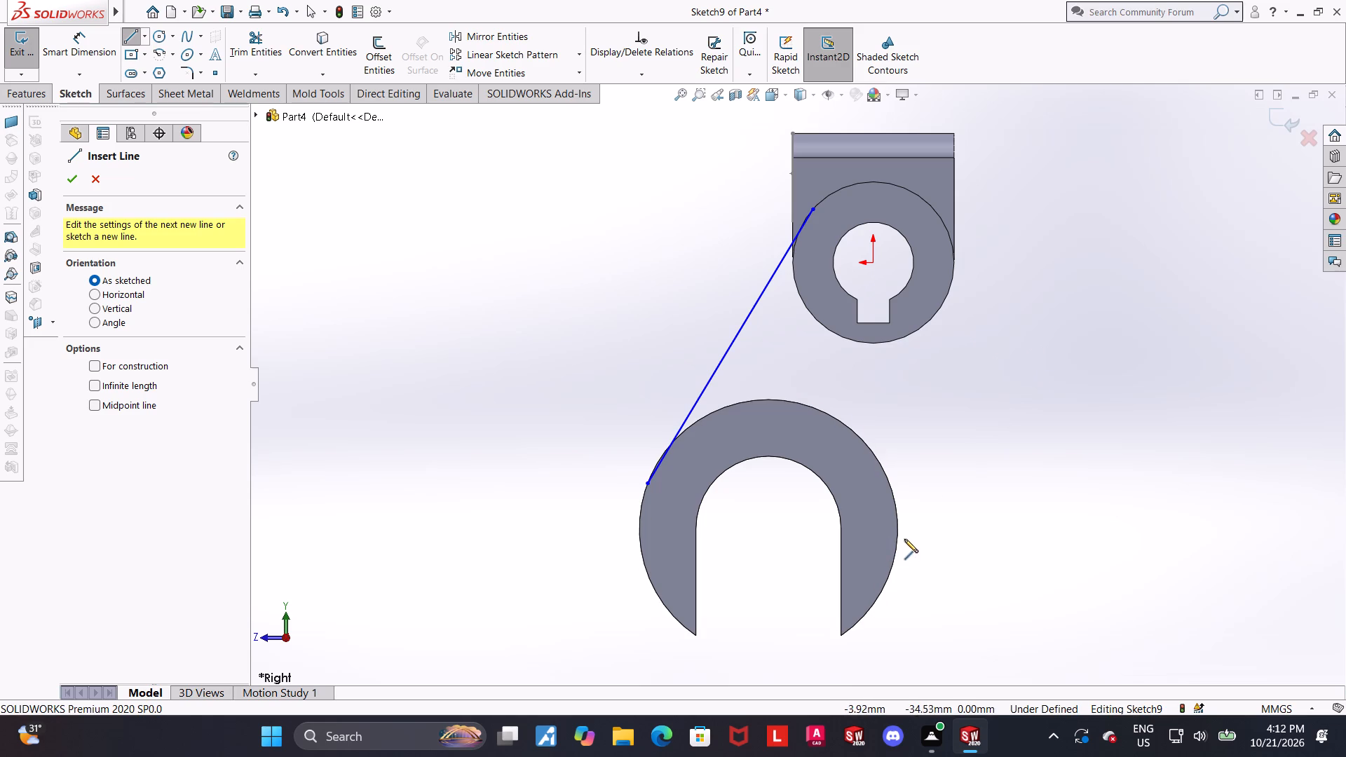
click(892, 552)
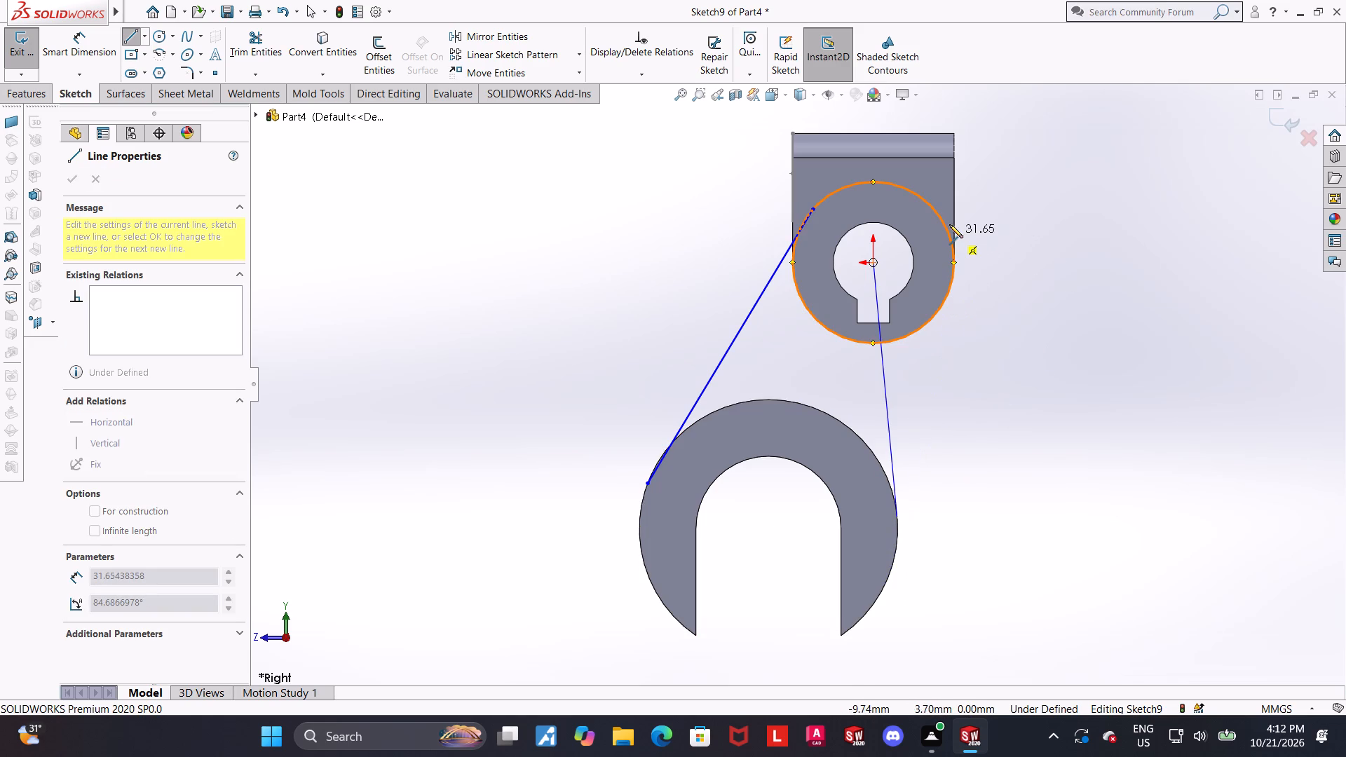
click(968, 239)
key(Escape)
key(Escape)
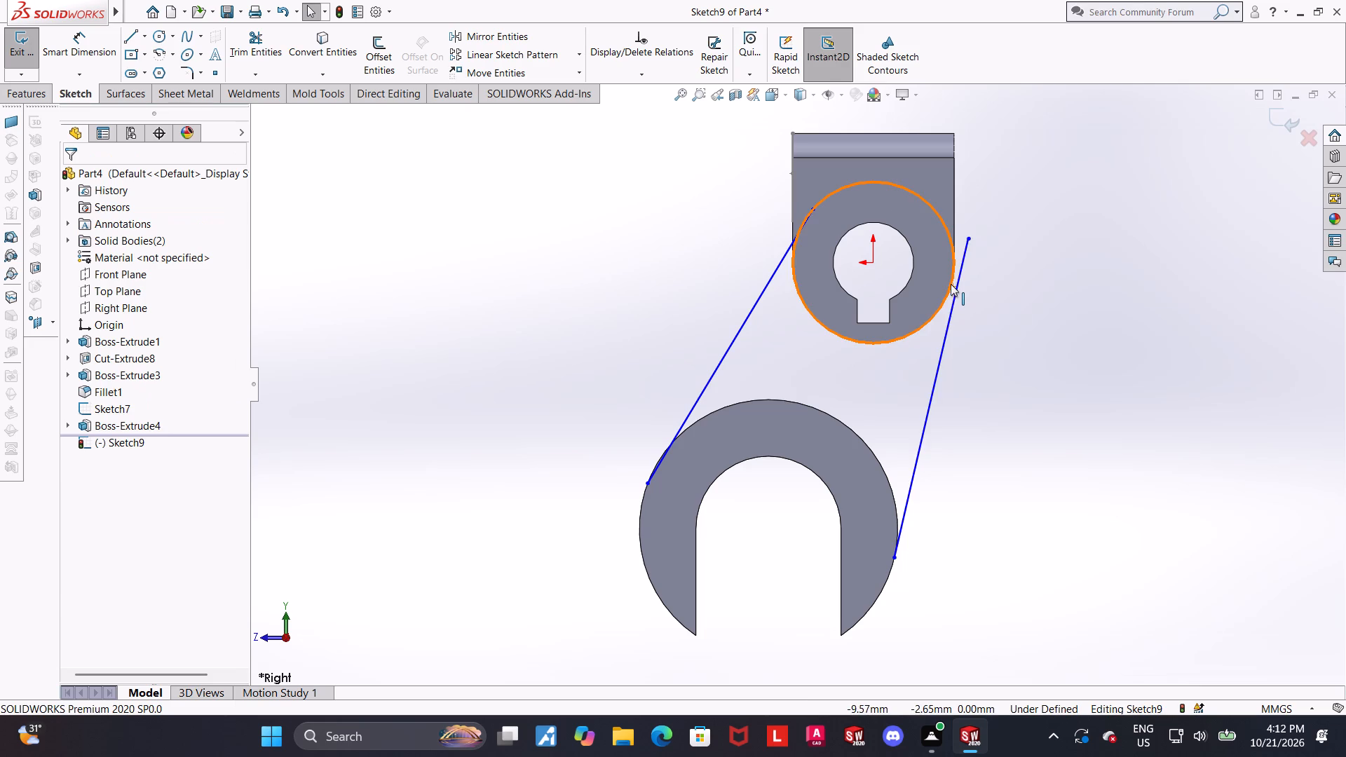
Make both sketched lines tangent to the cylinder's outer circular edge.
ctrl+click(951, 284)
ctrl+click(953, 300)
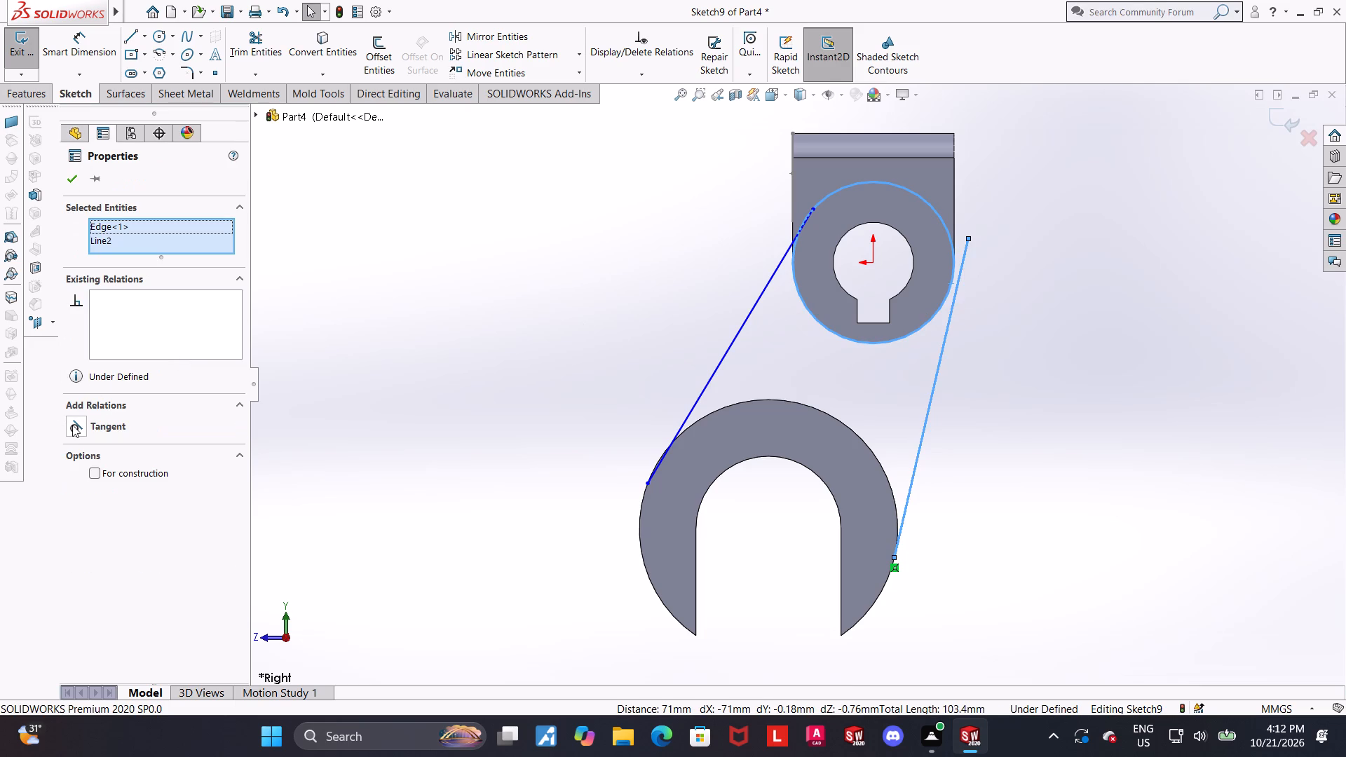
click(72, 425)
click(1011, 392)
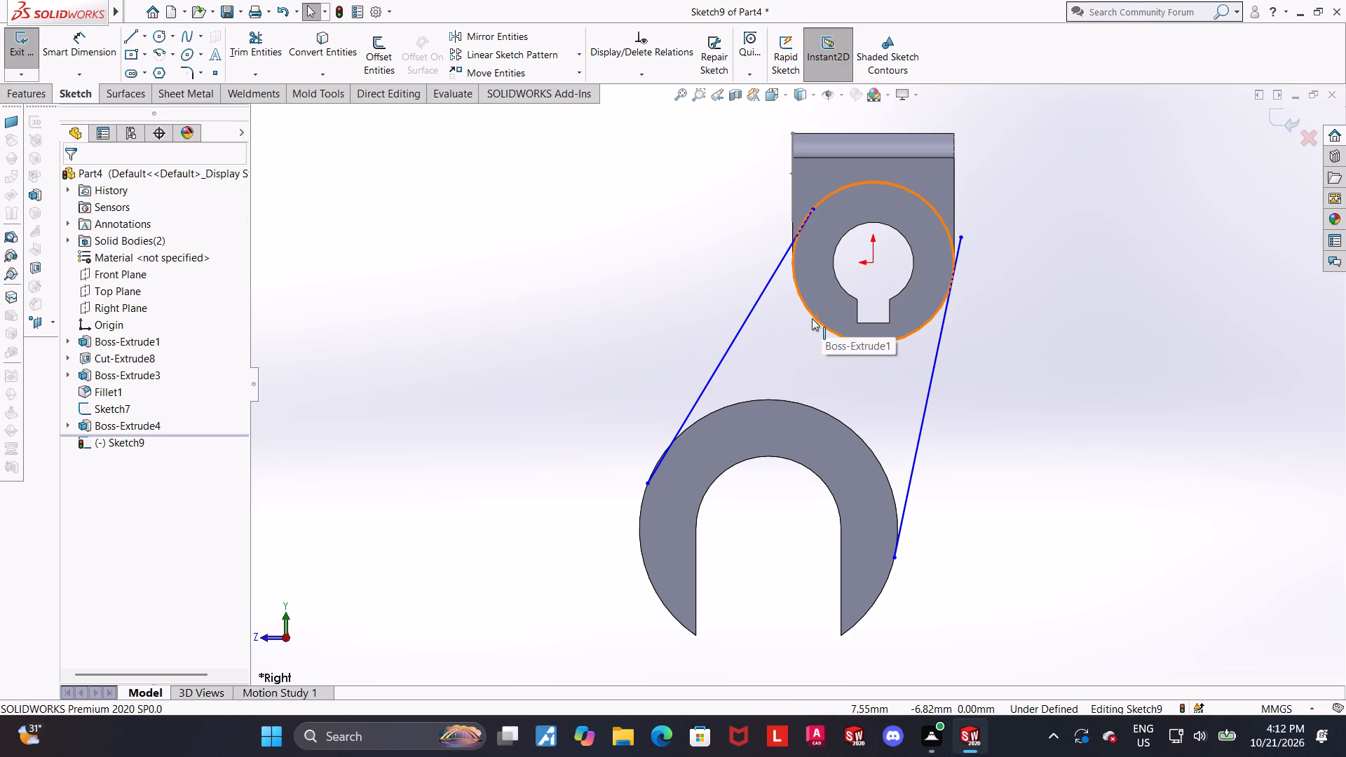
click(812, 318)
ctrl+click(775, 278)
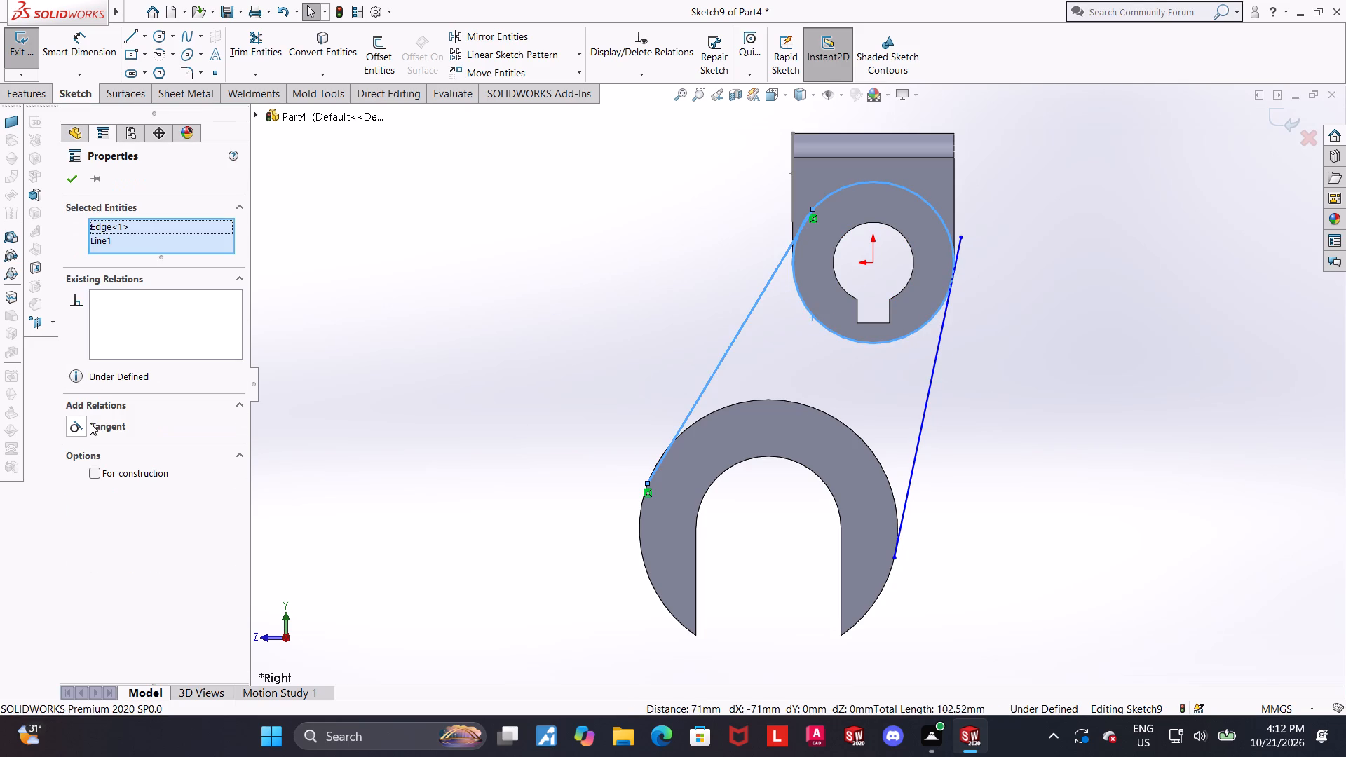
click(81, 432)
click(593, 352)
Make both sketched lines tangent to the horseshoe's outer arc edge.
click(720, 409)
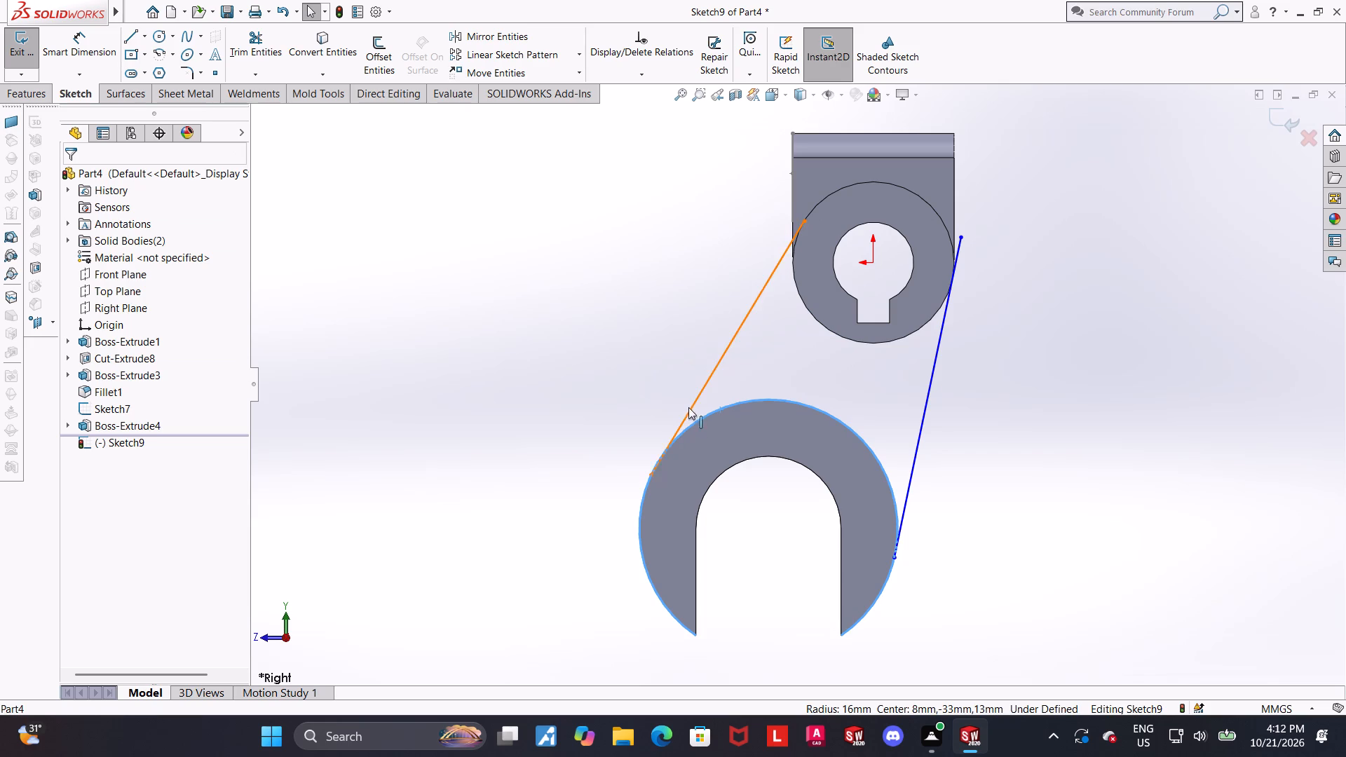
ctrl+click(688, 407)
ctrl+click(690, 407)
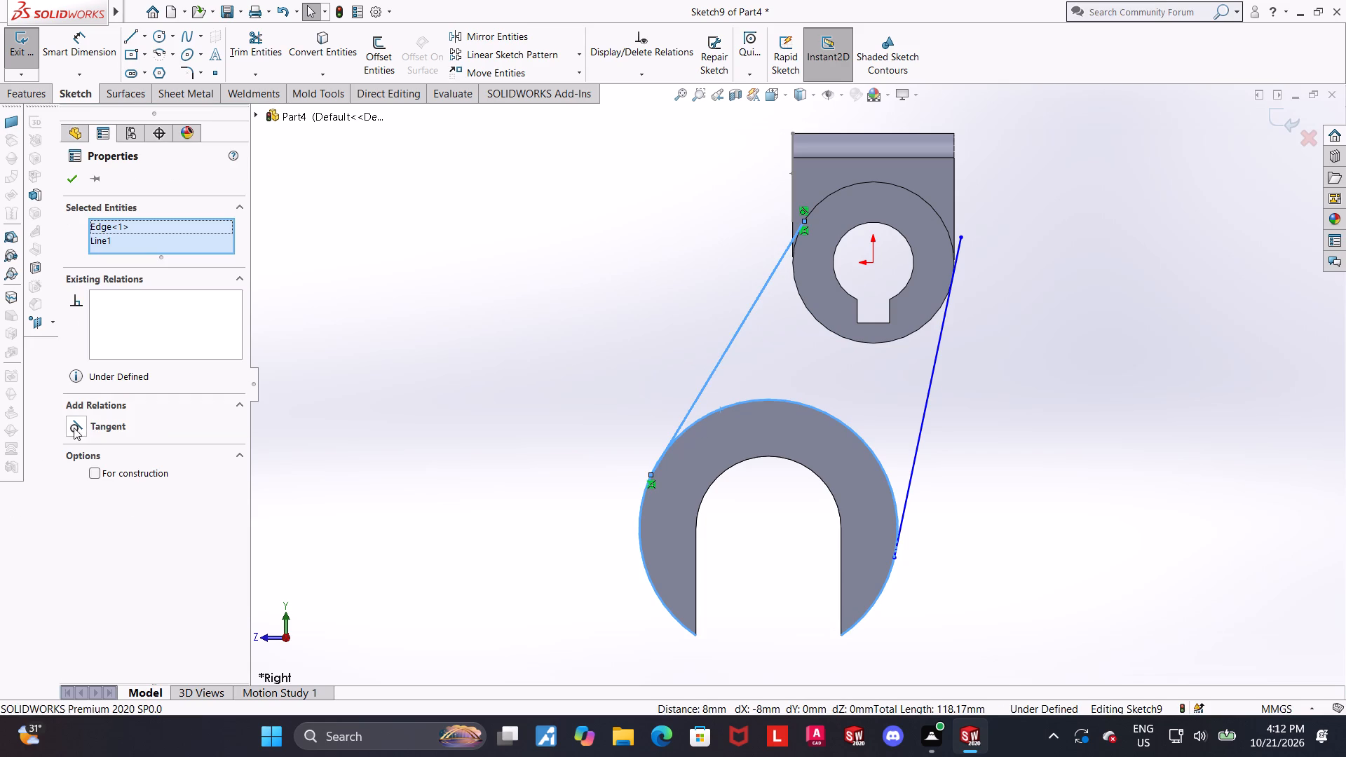
click(72, 428)
click(1181, 447)
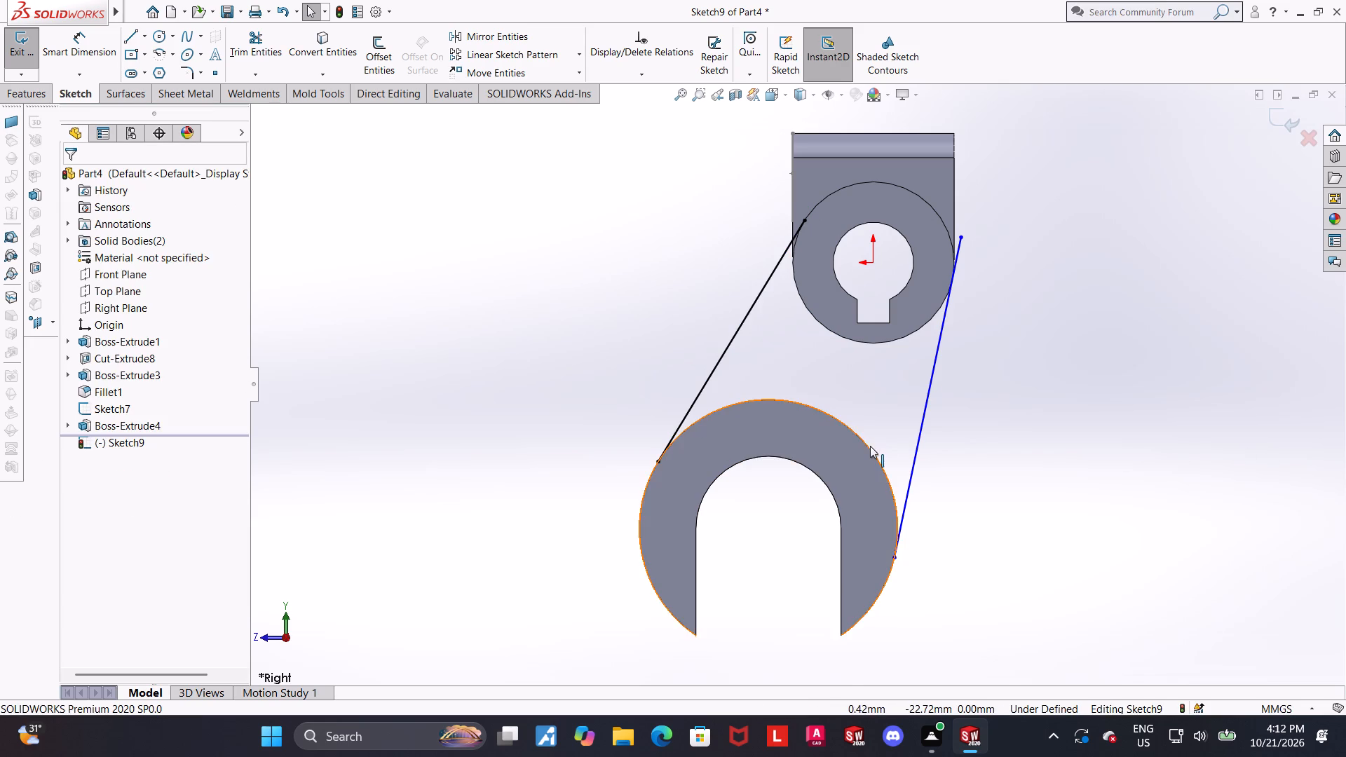
click(870, 446)
ctrl+click(912, 465)
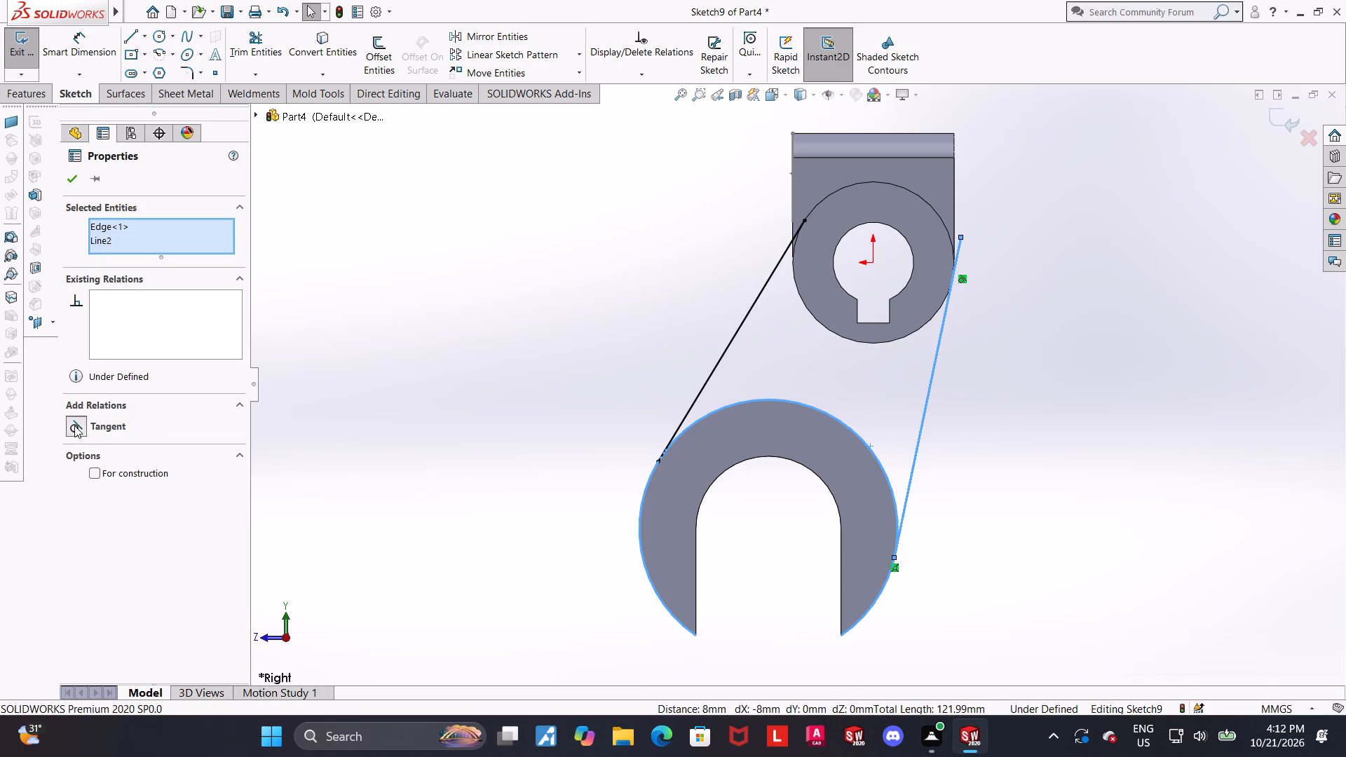
click(74, 425)
click(990, 418)
Convert the horseshoe's outer arc edge into sketch geometry.
click(323, 55)
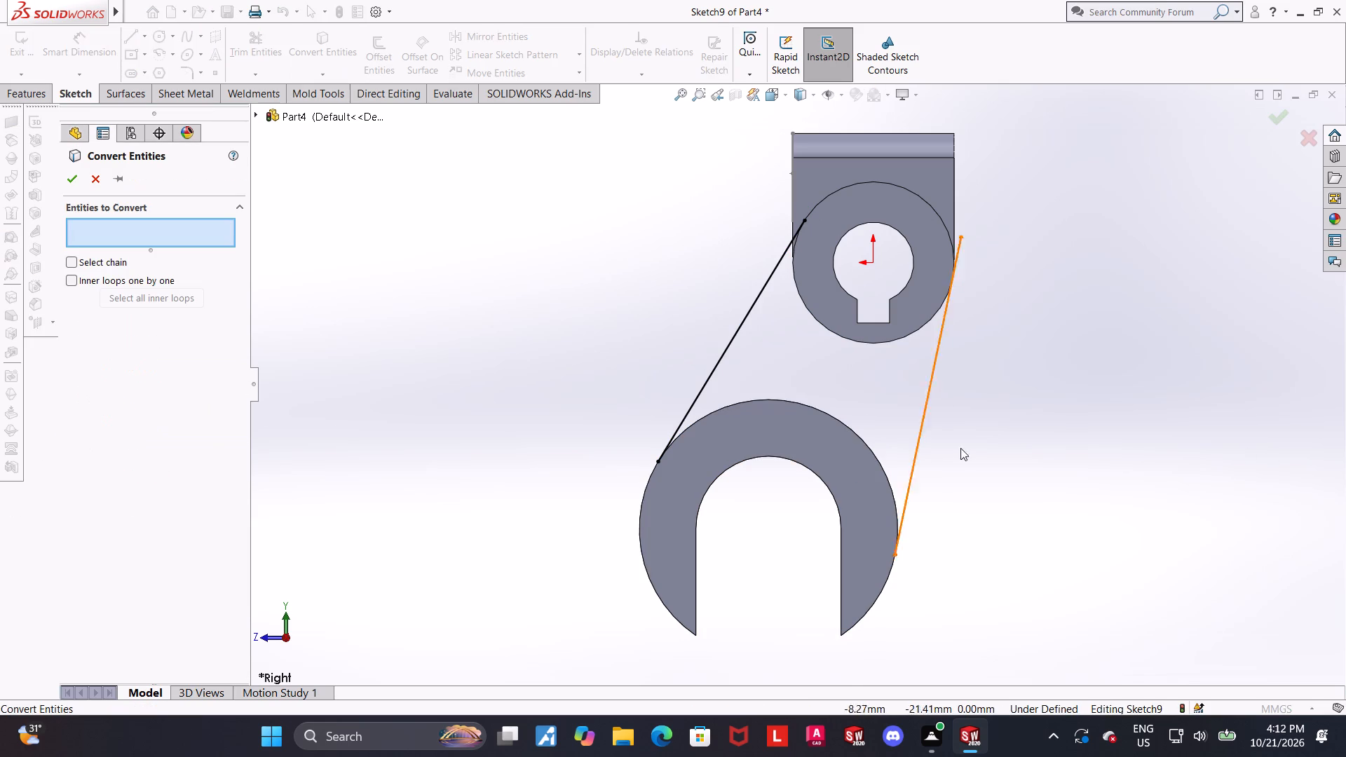
click(863, 438)
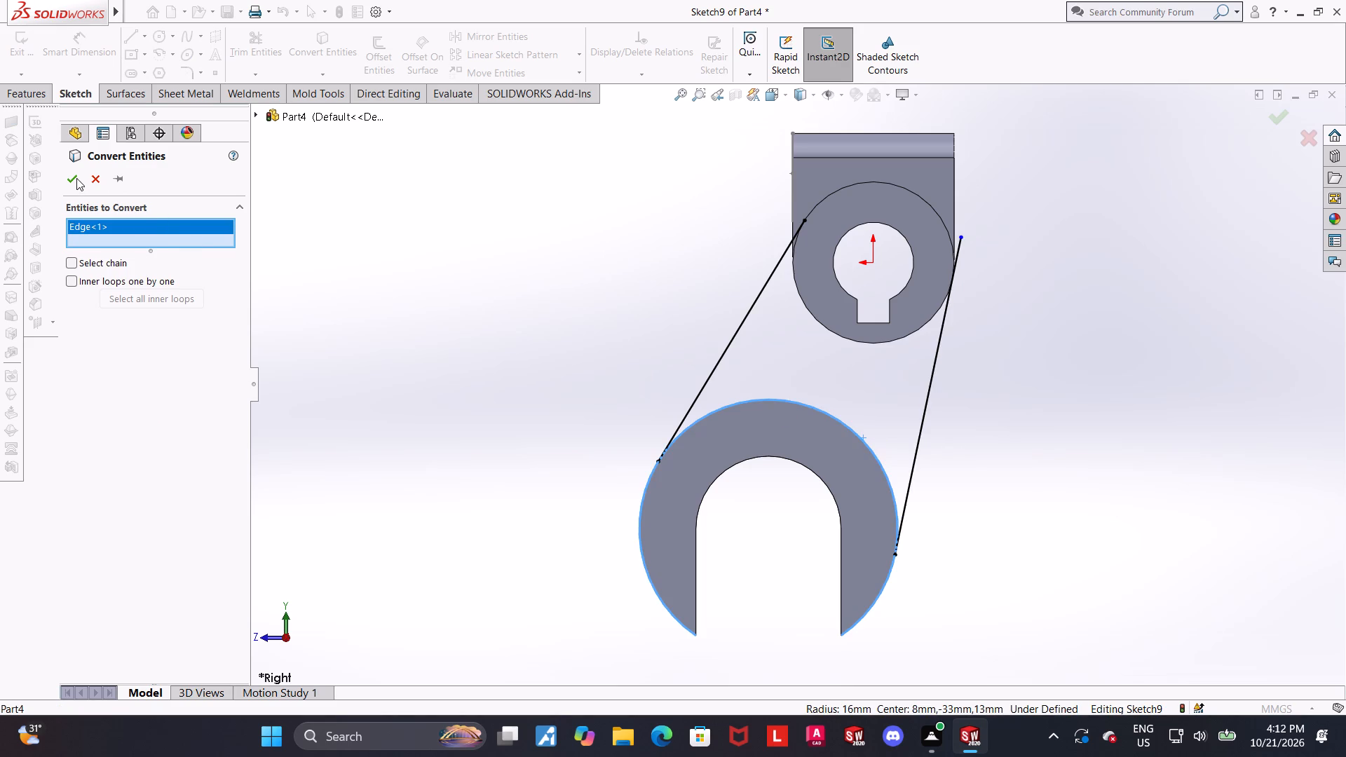
click(76, 179)
Trim both lower ends off the converted horseshoe arc, leaving only the upper portion between the two tangent lines.
scroll(365, 229, up, 2)
scroll(1006, 510, down, 2)
click(244, 48)
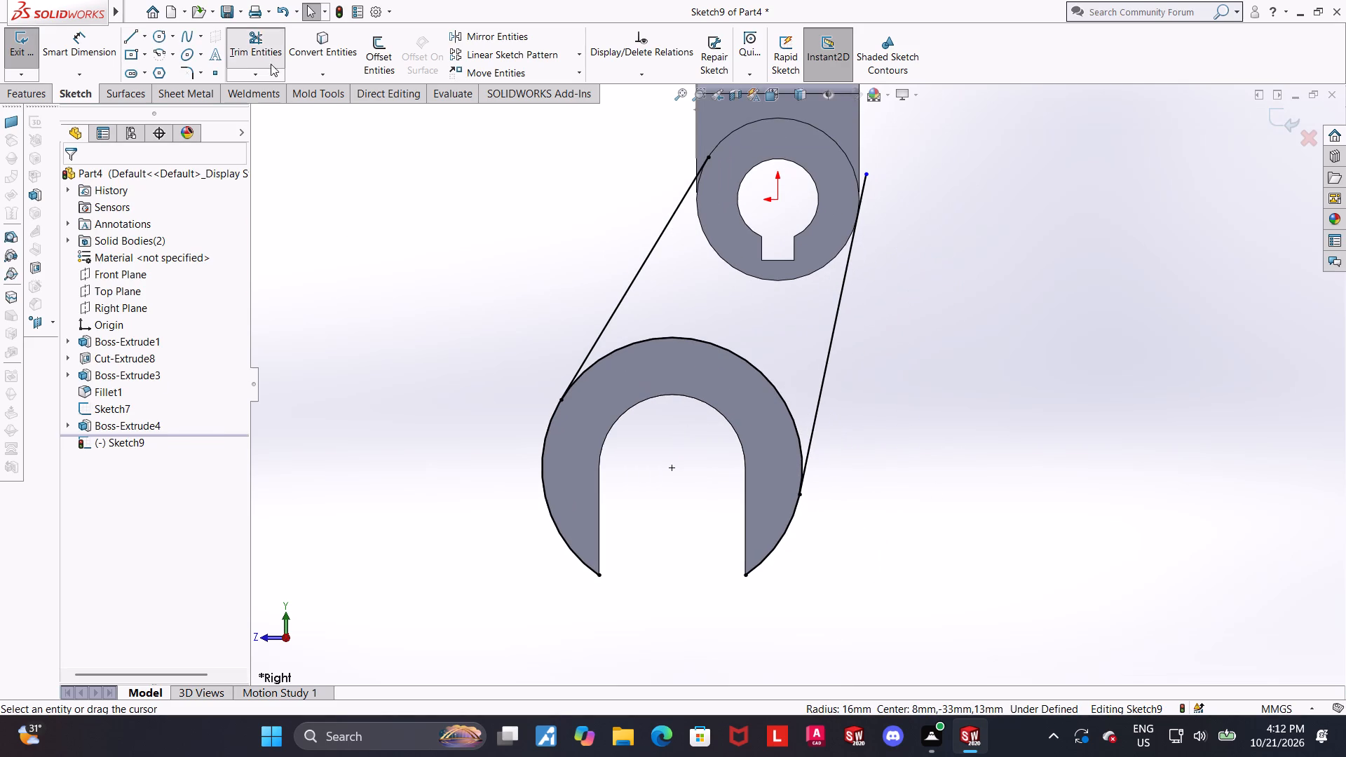
drag(581, 437, 525, 458)
drag(748, 508, 845, 619)
scroll(929, 465, up, 2)
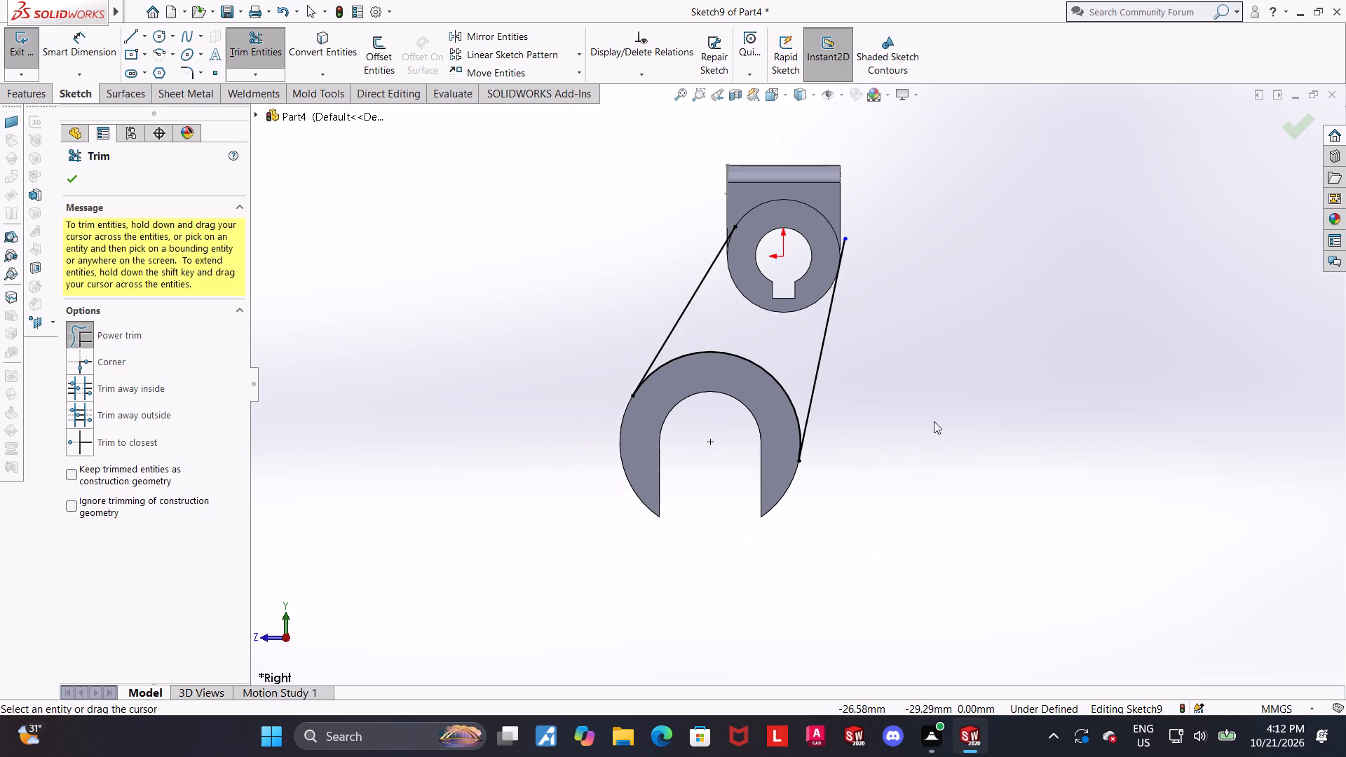
scroll(887, 229, down, 3)
scroll(813, 299, down, 4)
key(Escape)
key(Escape)
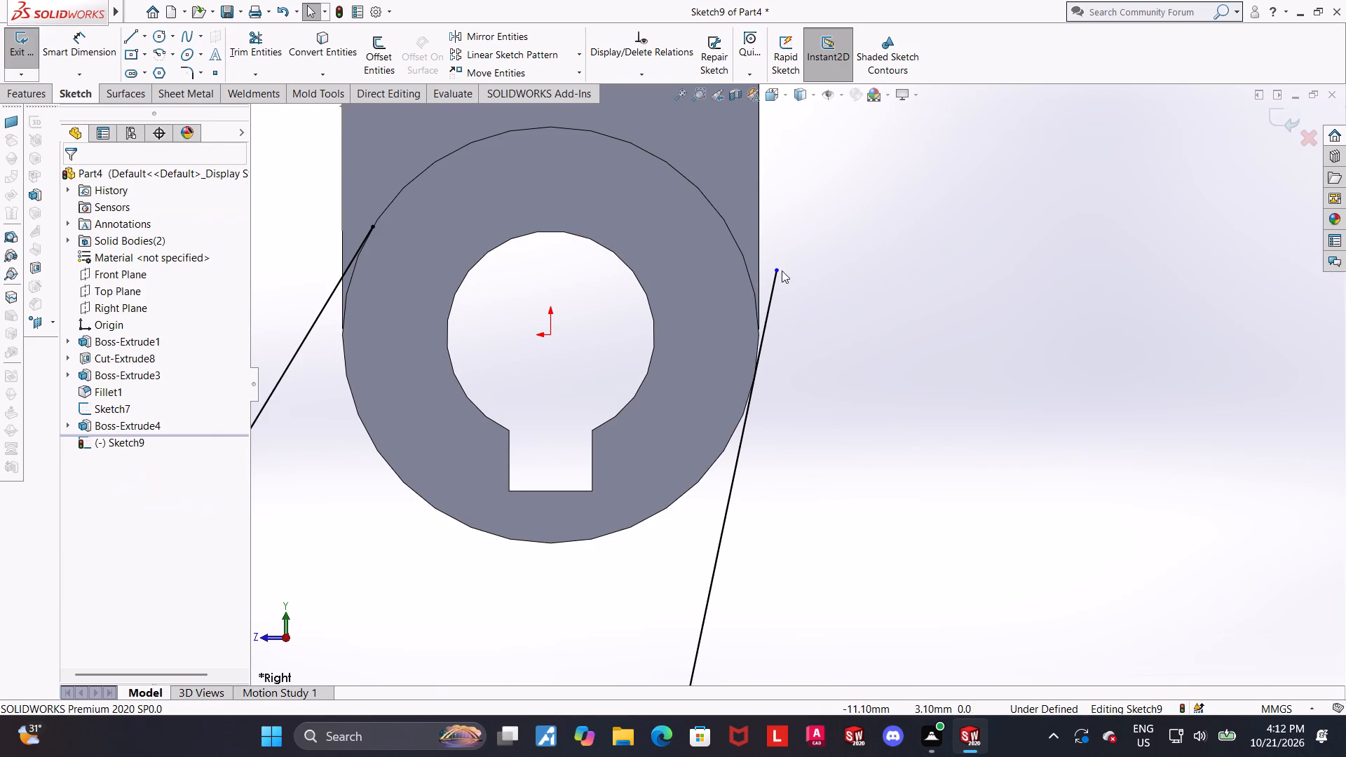
Make the upper end points of the two tangent lines coincident with the cylinder's outline.
click(778, 271)
ctrl+click(754, 292)
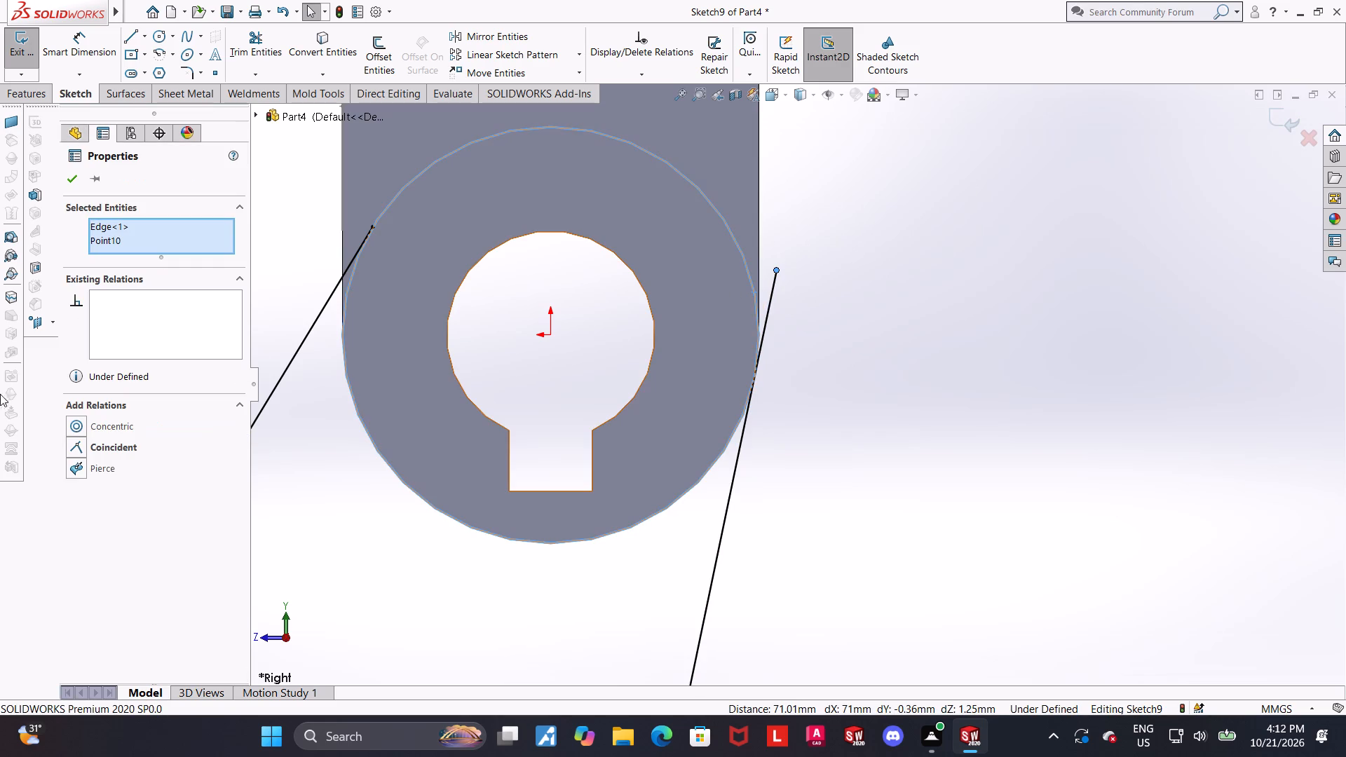
click(74, 444)
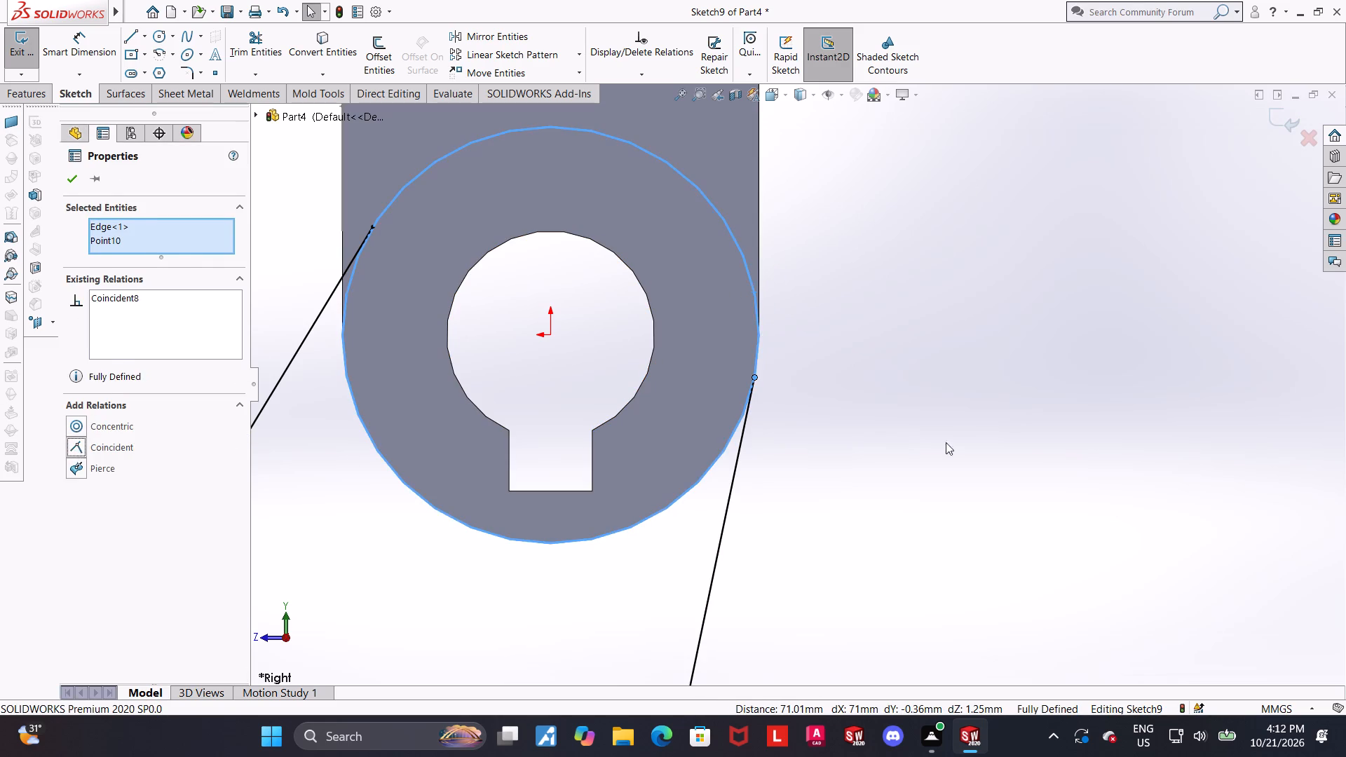
click(936, 442)
click(372, 229)
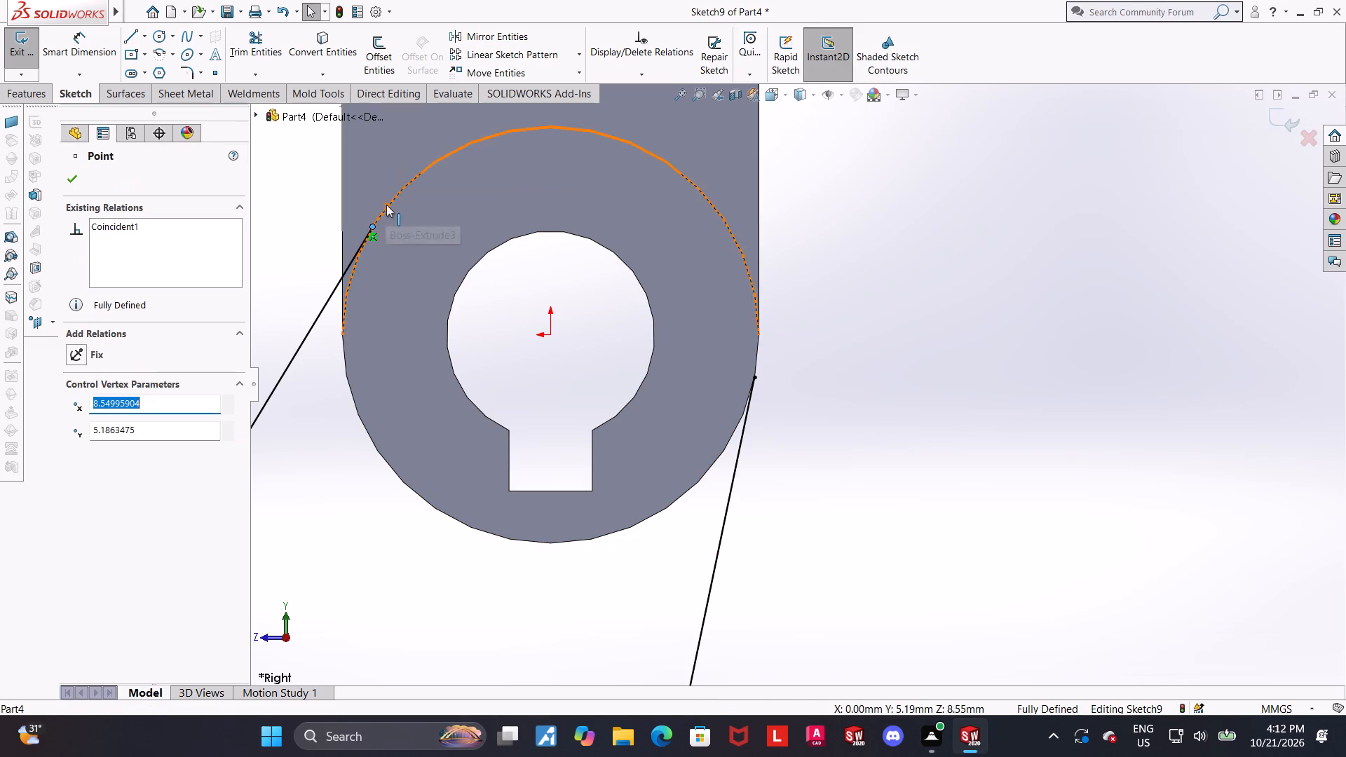
ctrl+click(386, 205)
click(77, 465)
scroll(1097, 400, up, 3)
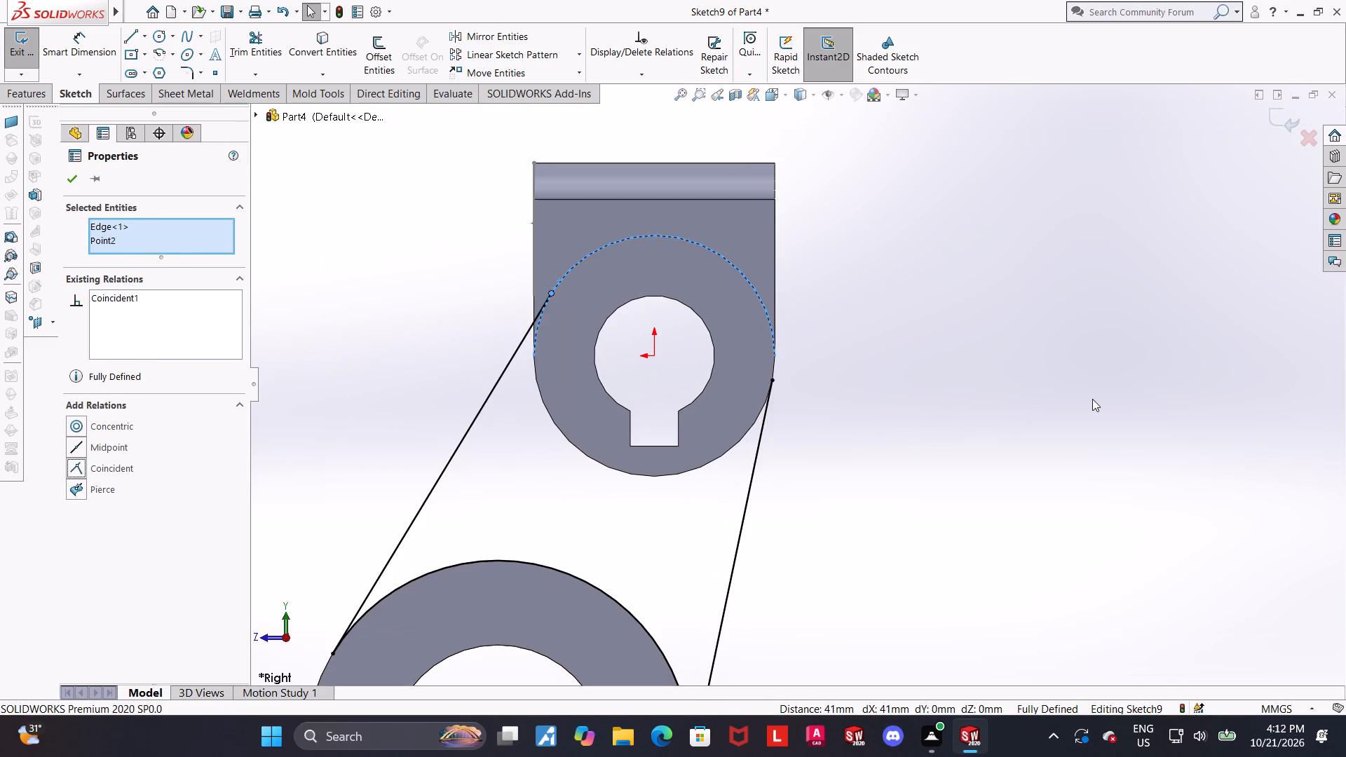
click(1058, 398)
Convert the boss block's 10 mm radius arc edge around the cylinder into sketch geometry.
click(329, 41)
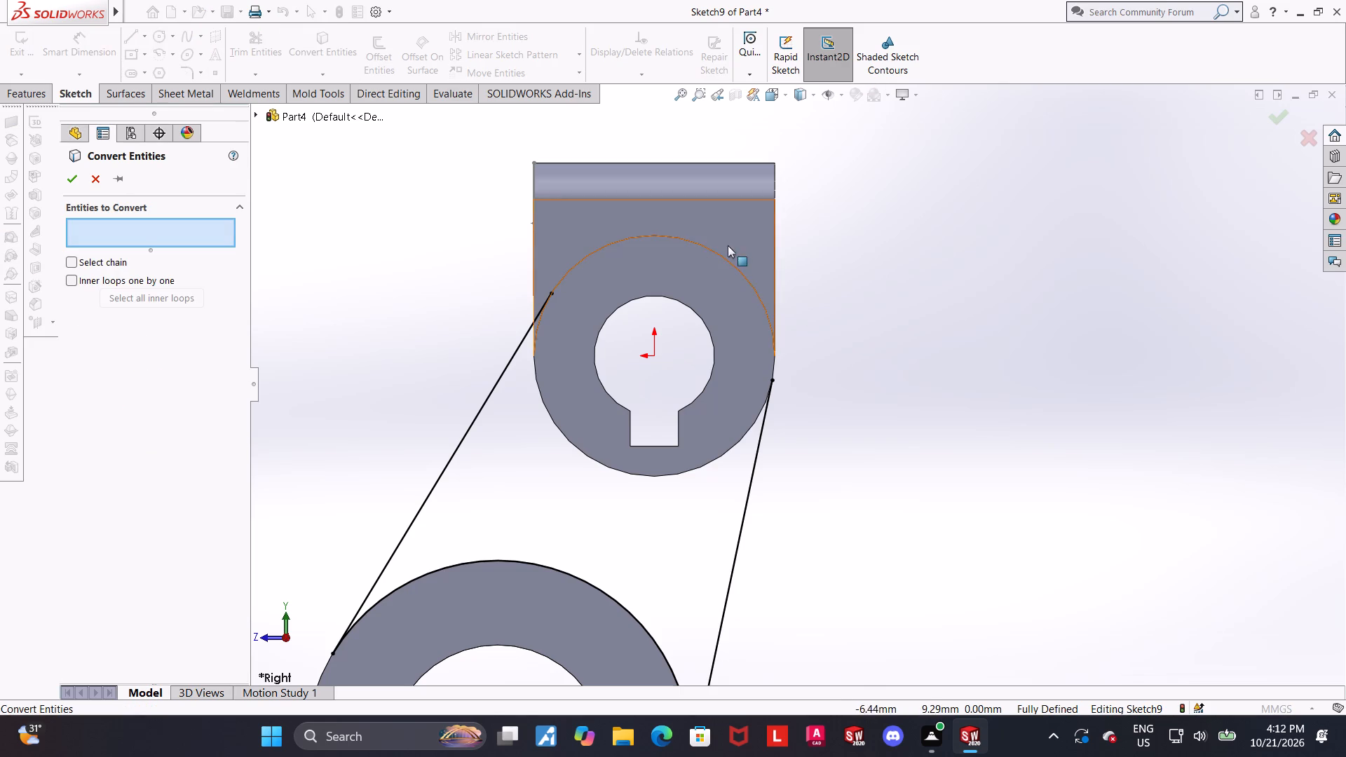
click(706, 247)
click(68, 174)
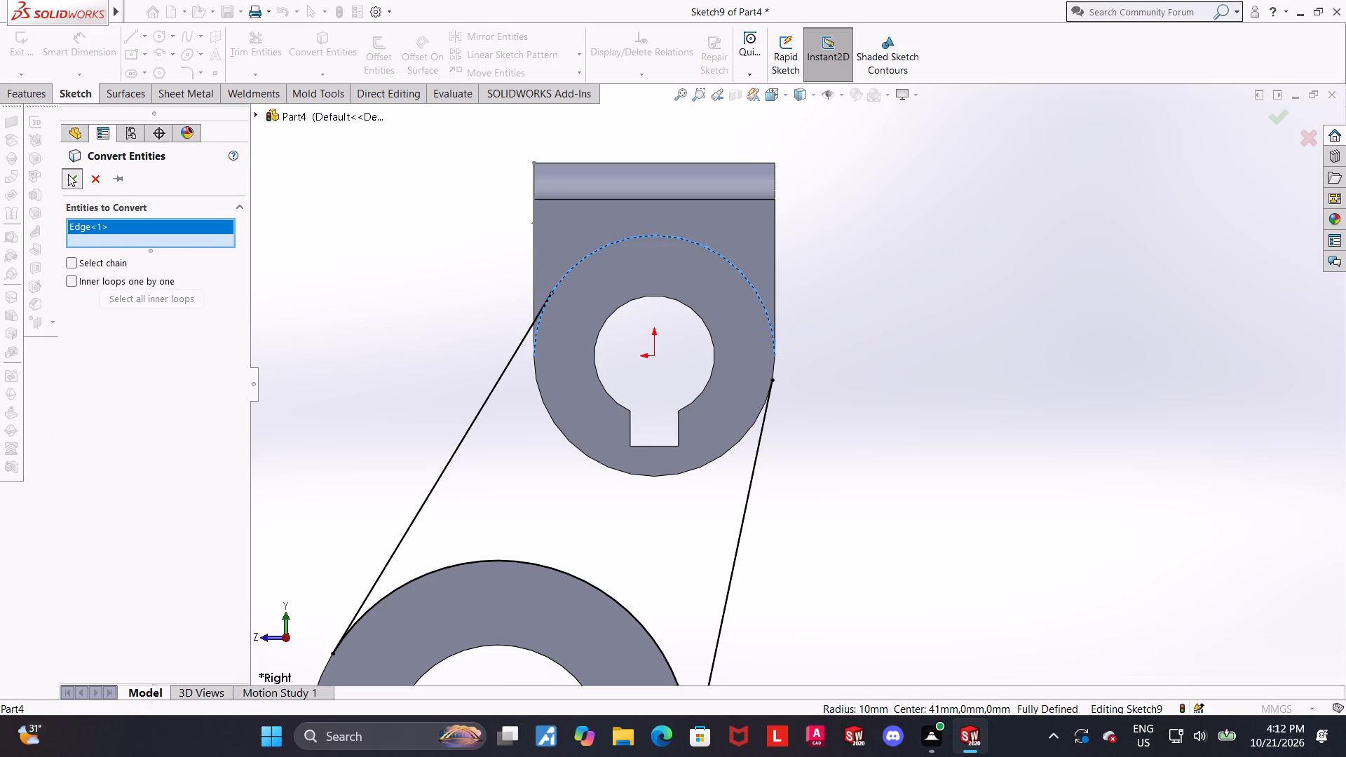
click(1026, 314)
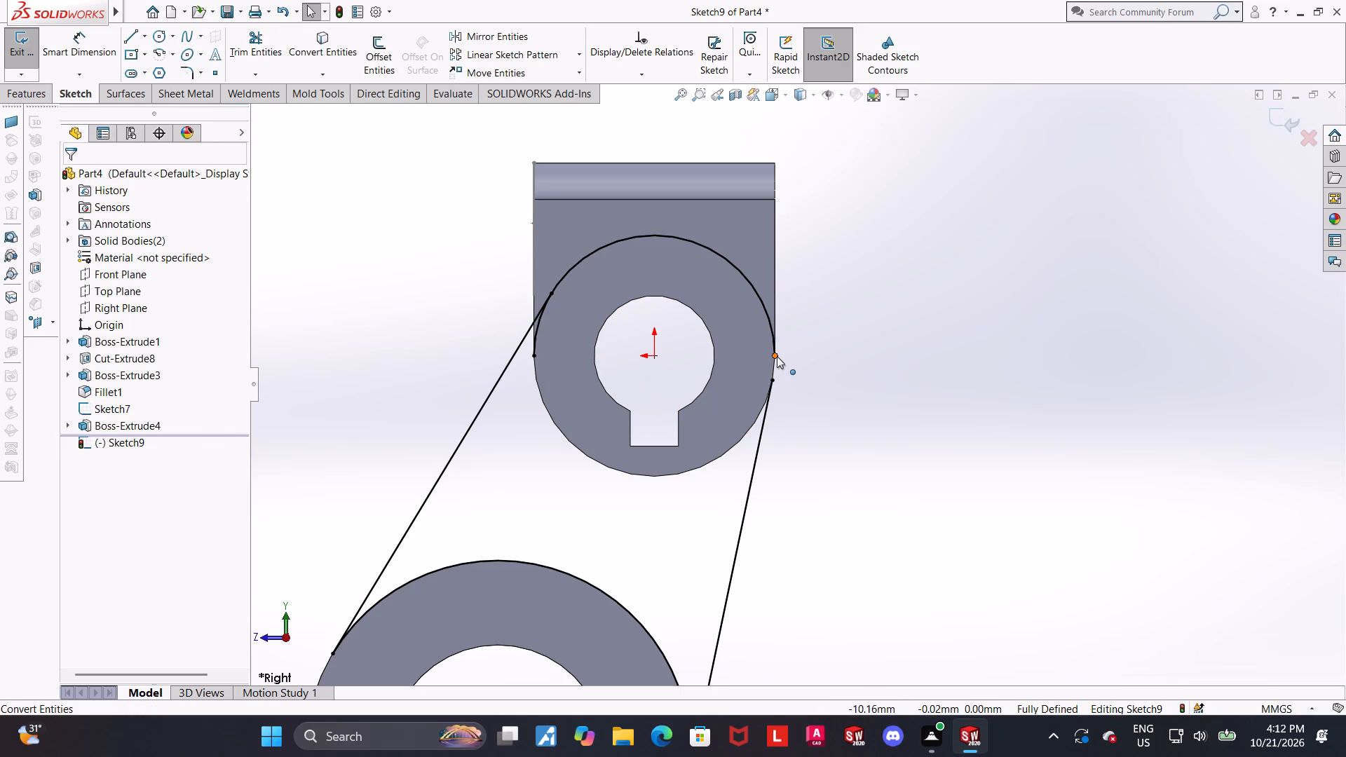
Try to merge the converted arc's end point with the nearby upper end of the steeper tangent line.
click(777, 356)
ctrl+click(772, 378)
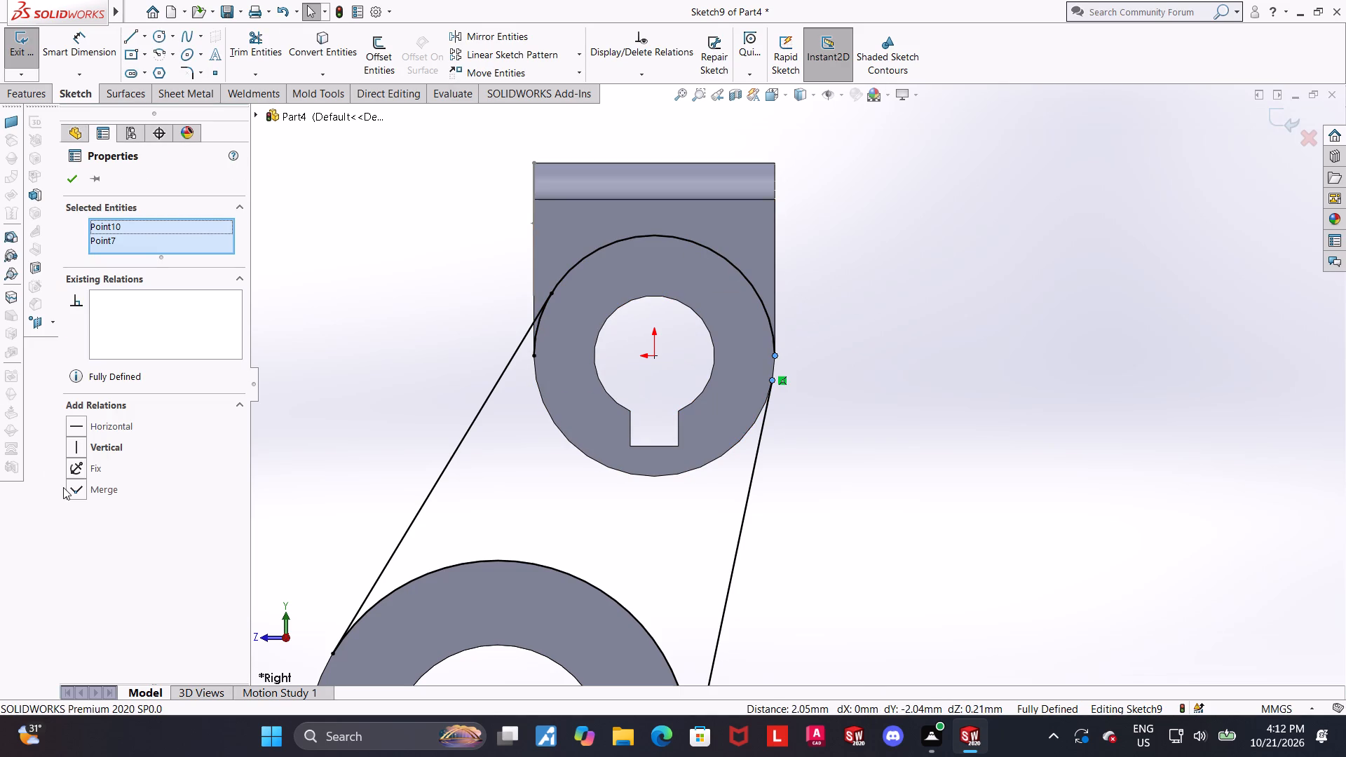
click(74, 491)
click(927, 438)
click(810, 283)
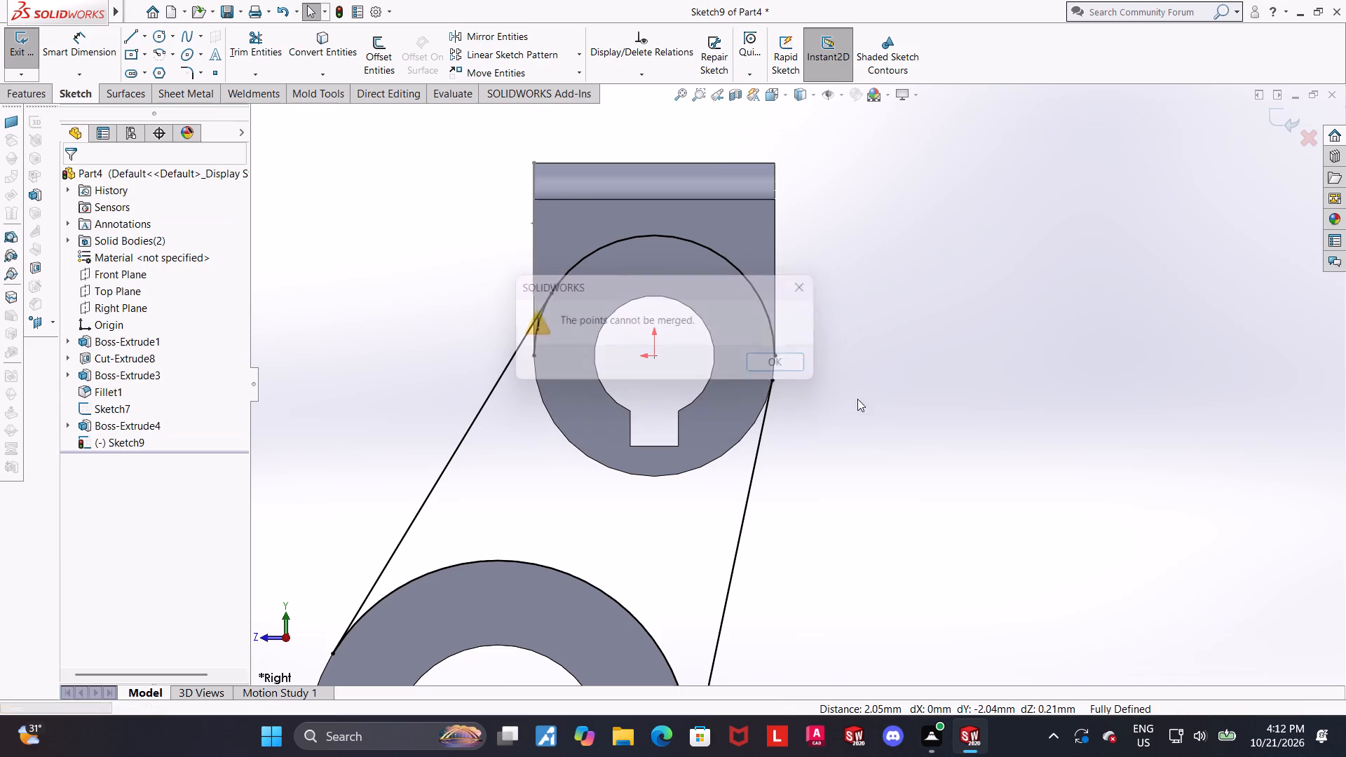
Convert the cylinder's full 20 mm diameter outer edge into sketch geometry.
scroll(864, 409, down, 1)
click(859, 407)
click(310, 48)
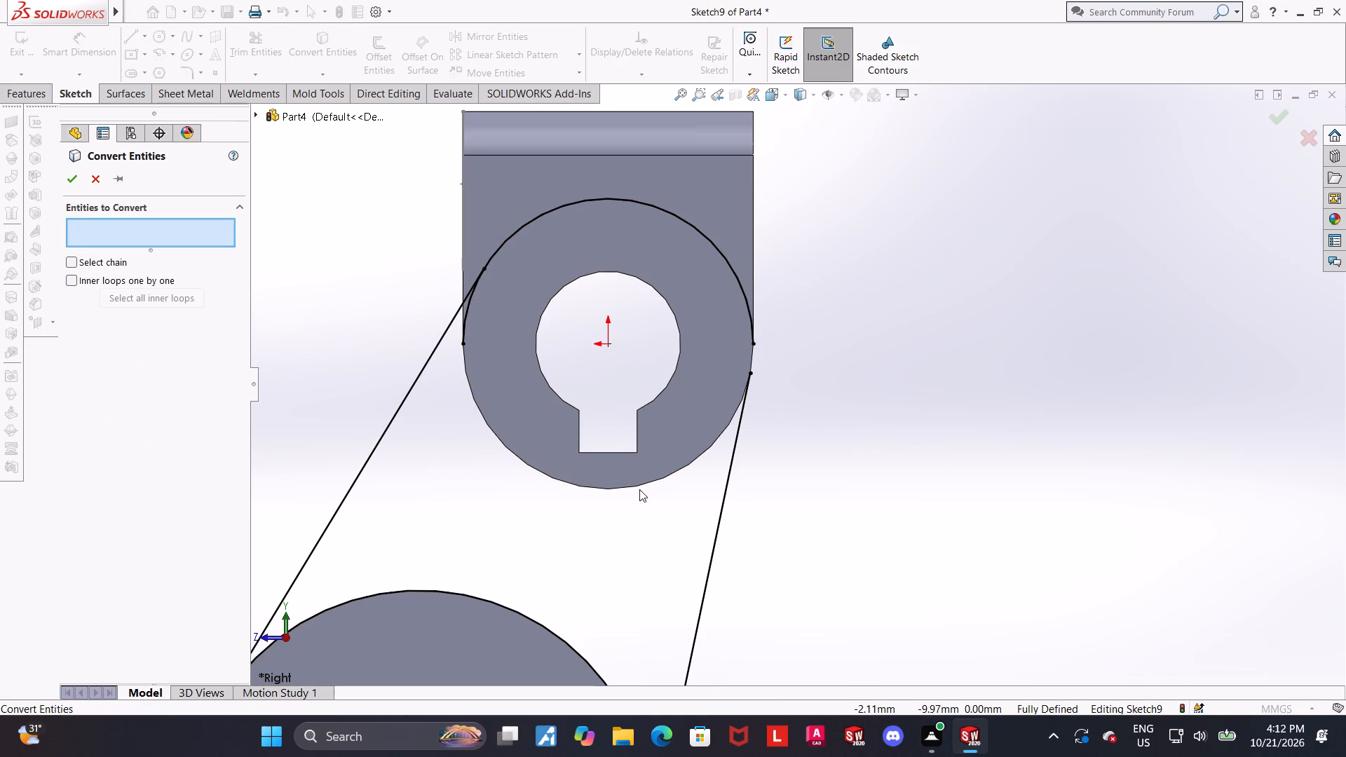
click(637, 486)
click(78, 174)
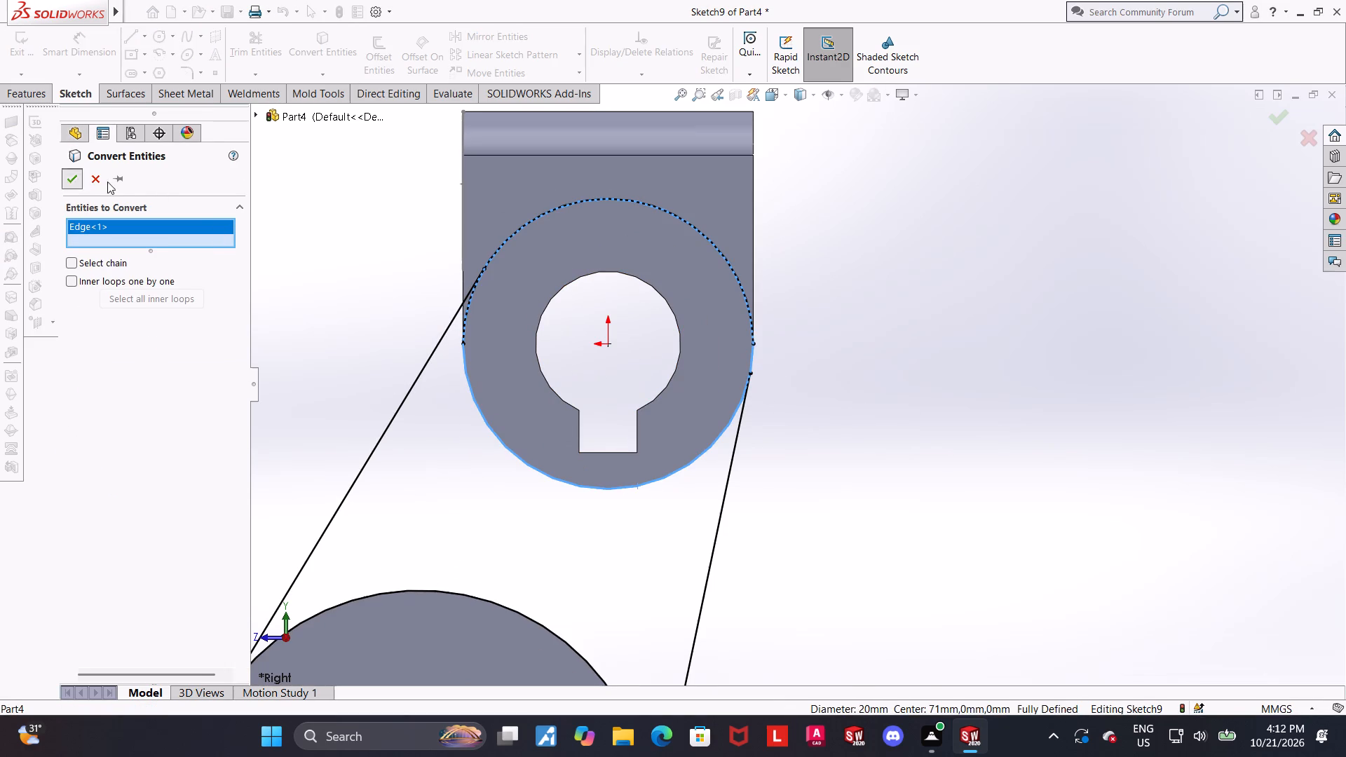
click(1026, 308)
Trim away the overlapping converted circle and arc around the upper part of the cylinder's outline.
click(750, 374)
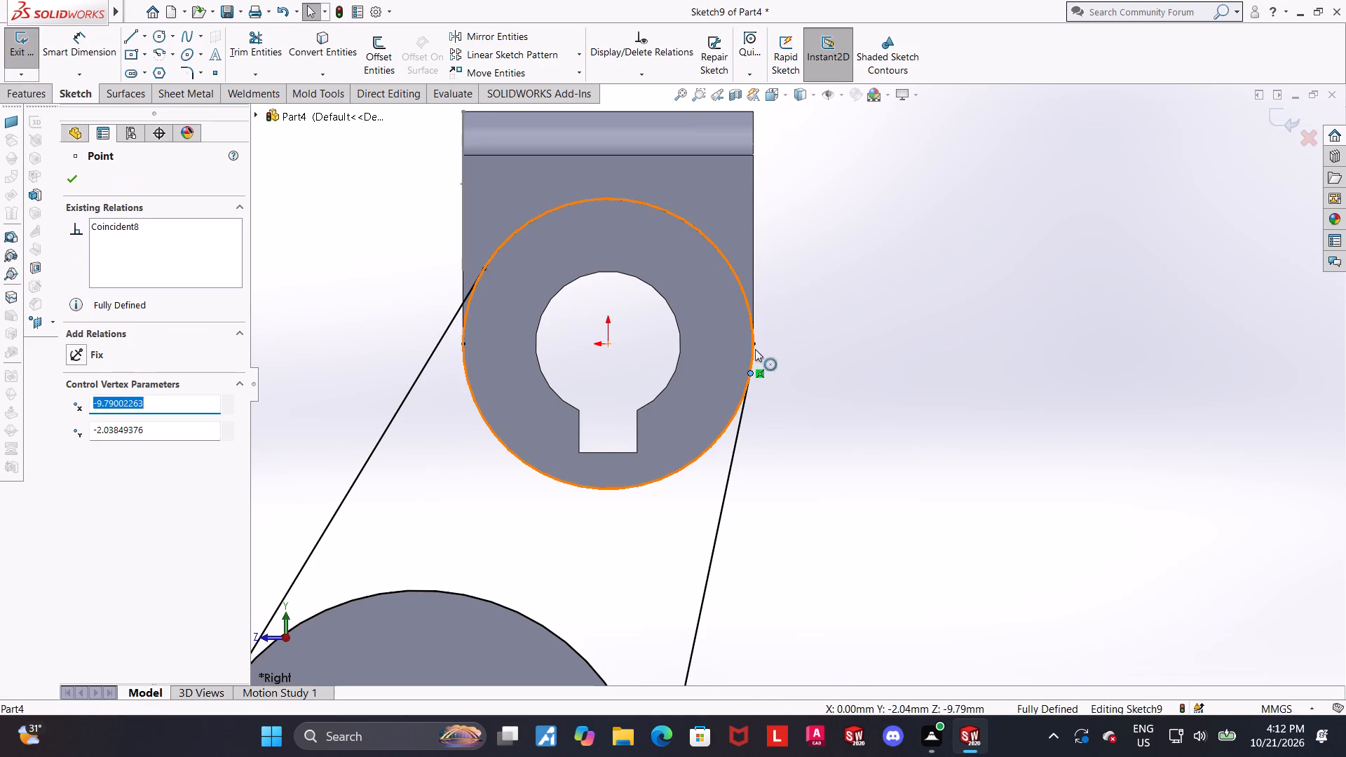
ctrl+click(755, 348)
click(841, 421)
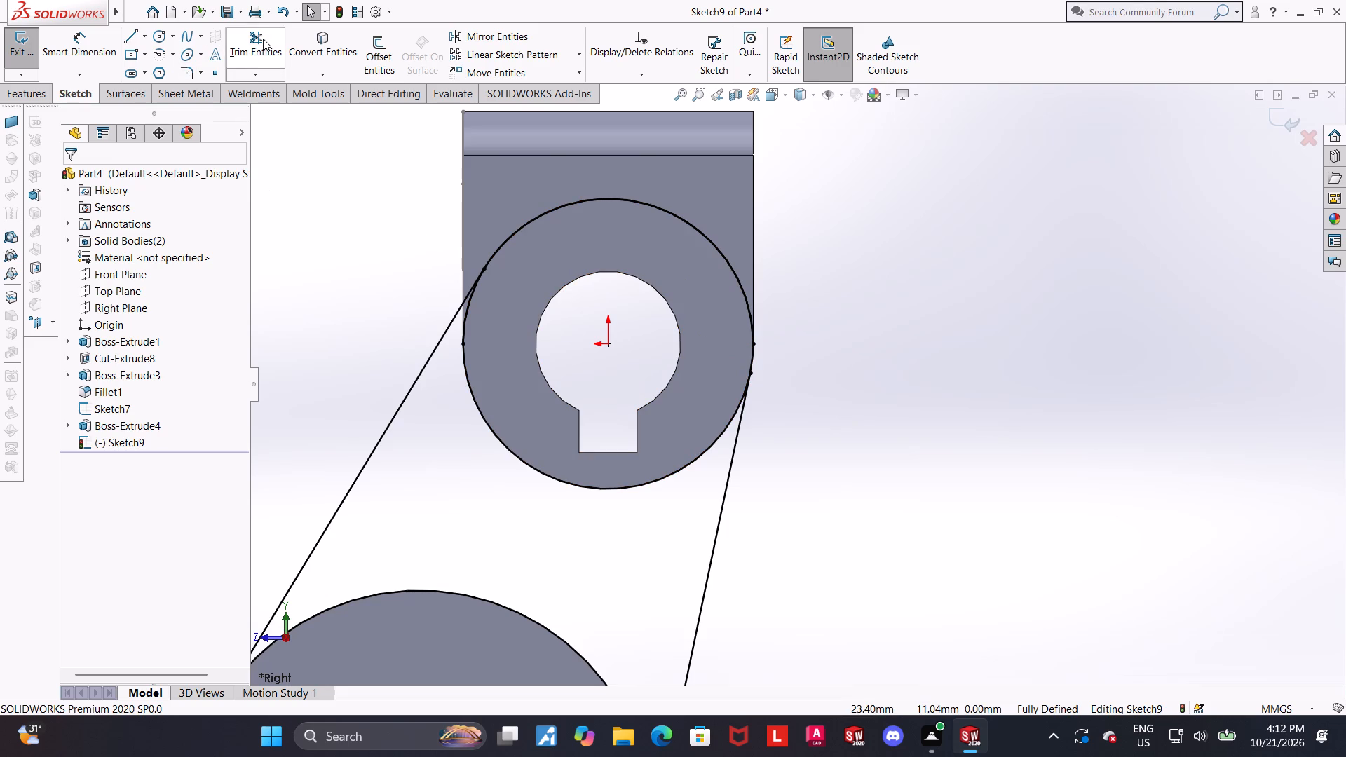
click(263, 39)
drag(629, 279, 726, 169)
click(1012, 364)
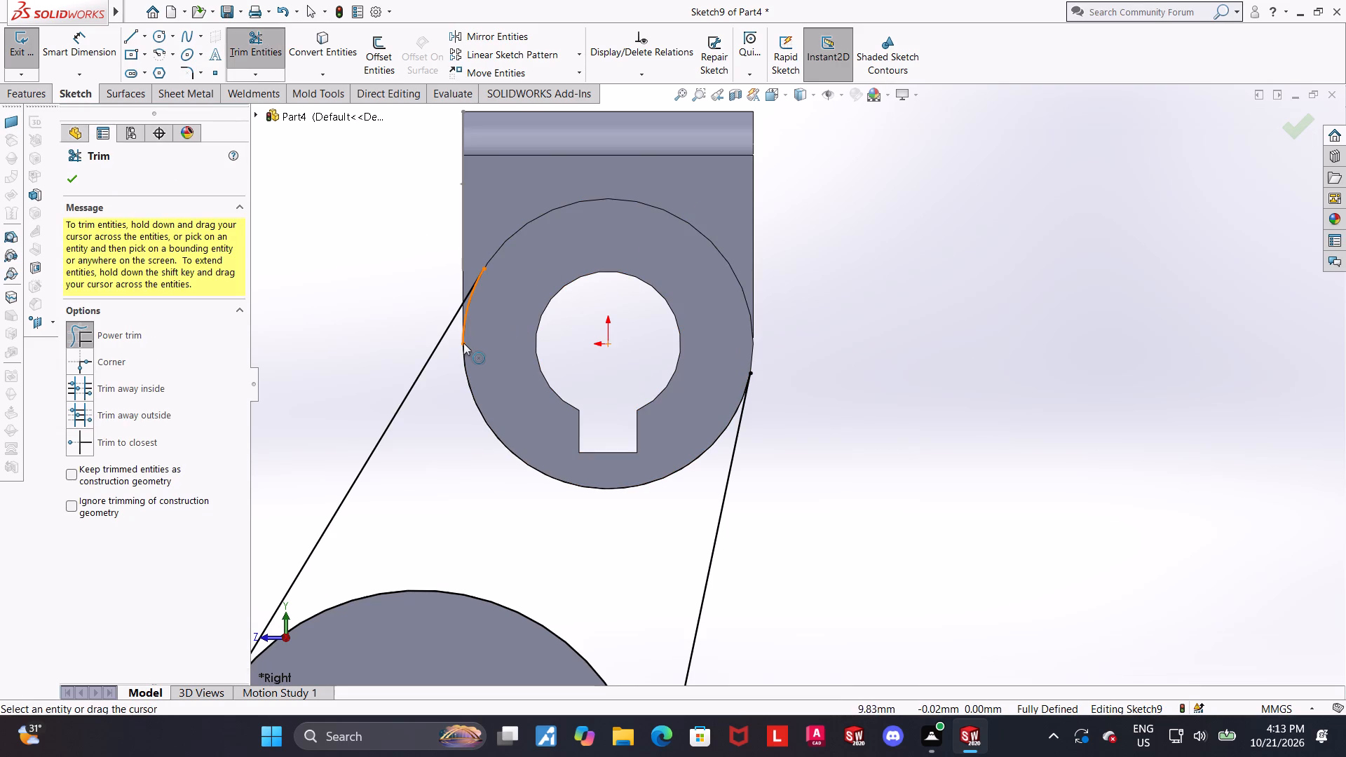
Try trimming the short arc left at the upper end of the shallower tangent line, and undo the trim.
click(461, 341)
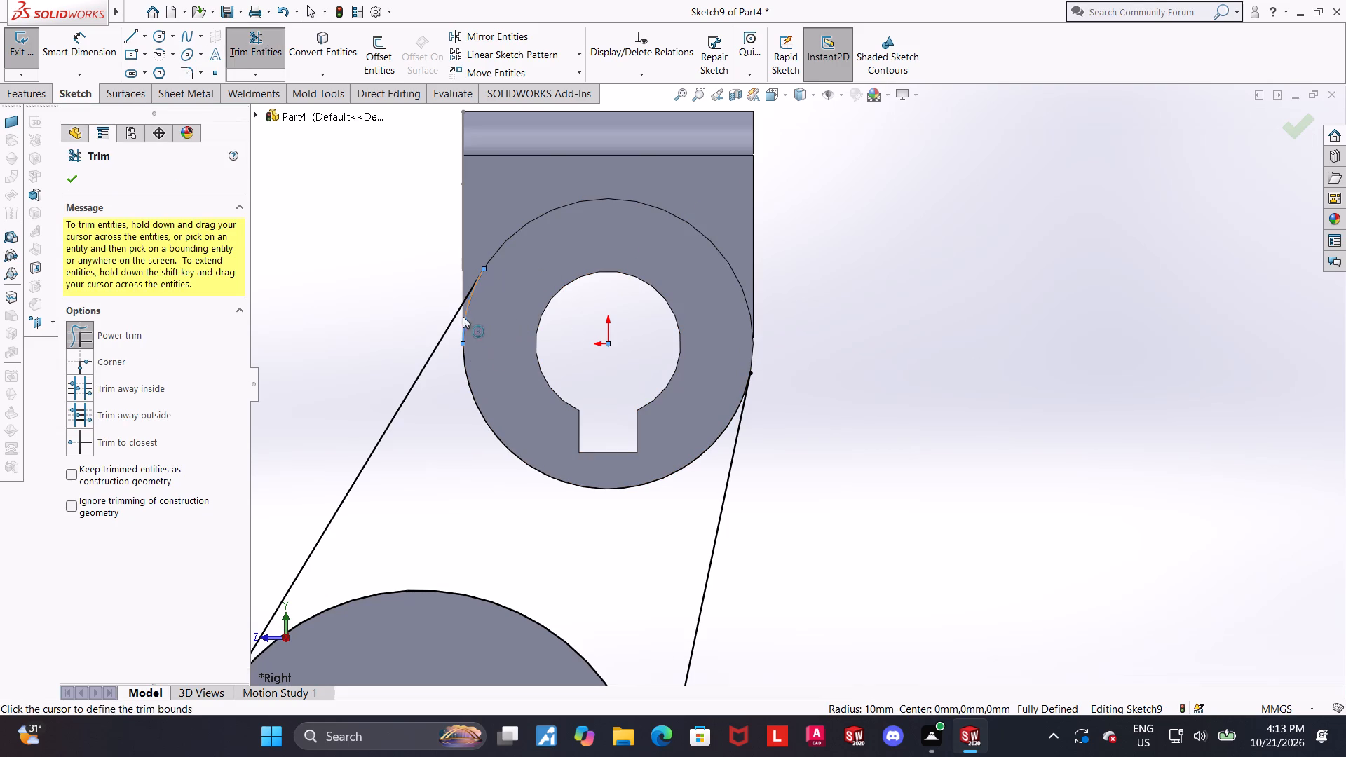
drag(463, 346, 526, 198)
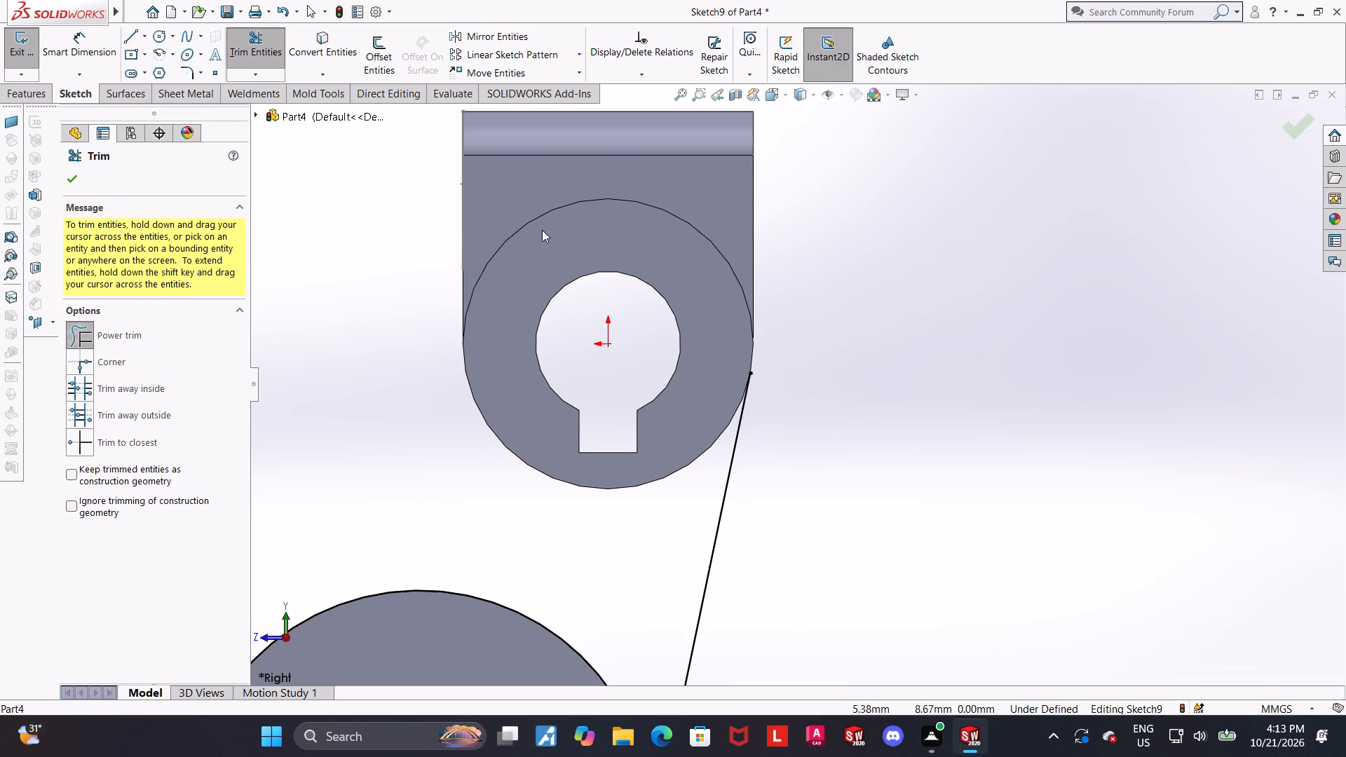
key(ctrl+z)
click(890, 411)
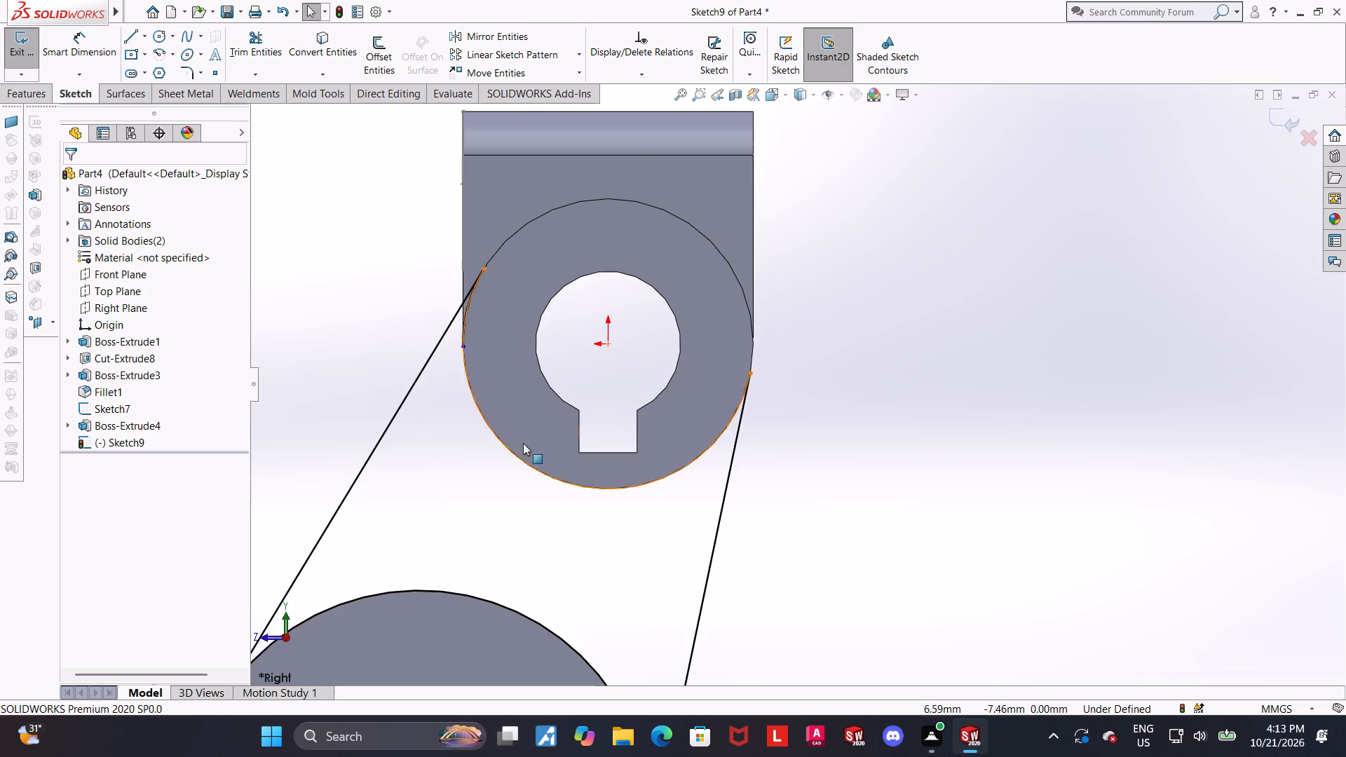
Examine the web sketch's lines and arcs between the cylinder and the horseshoe from several sides.
middle_drag(524, 442, 544, 418)
scroll(767, 516, up, 3)
middle_drag(756, 505, 774, 526)
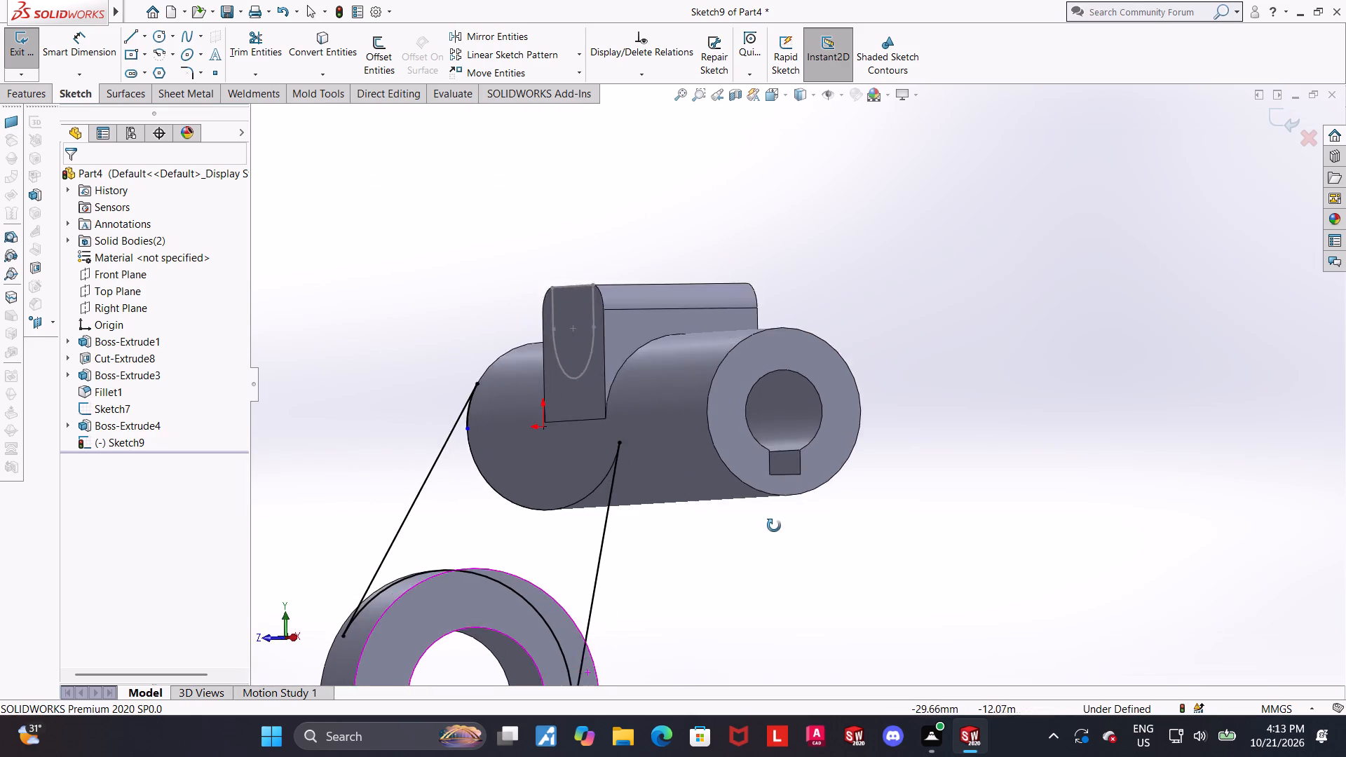
middle_drag(774, 526, 956, 561)
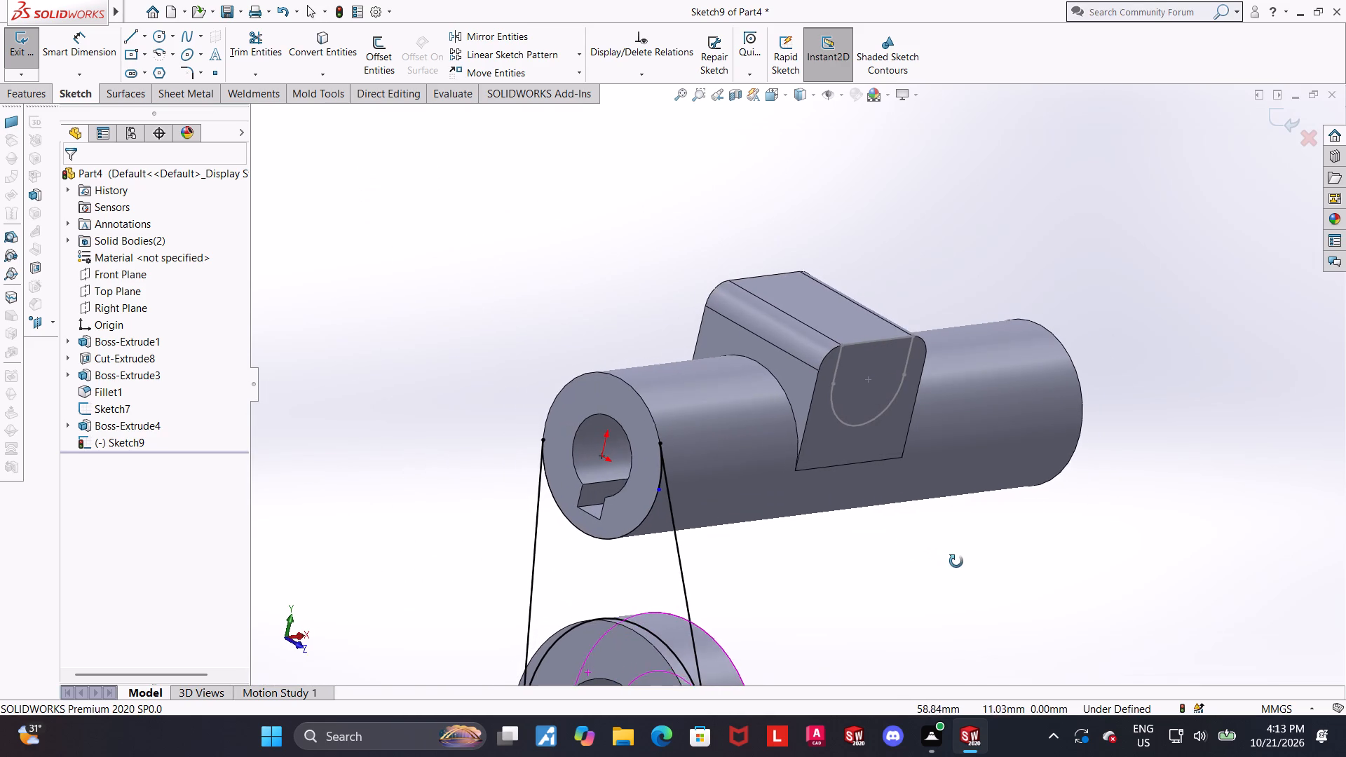
middle_drag(956, 561, 959, 561)
scroll(758, 534, down, 1)
middle_drag(765, 530, 675, 520)
scroll(672, 483, up, 4)
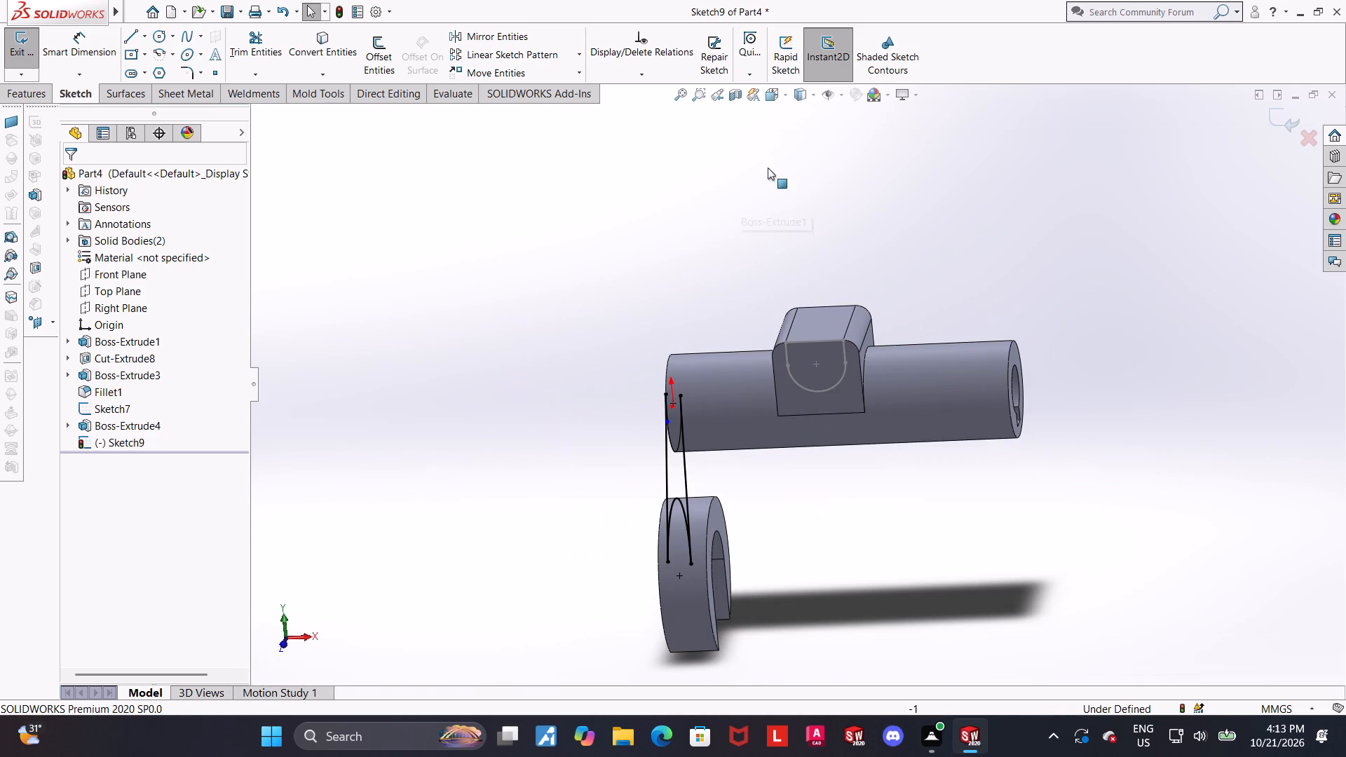
In the Right view, extend the remaining arc around the cylinder's underside and merge its free end with the steeper tangent line's upper end point.
click(763, 98)
middle_drag(869, 508, 845, 510)
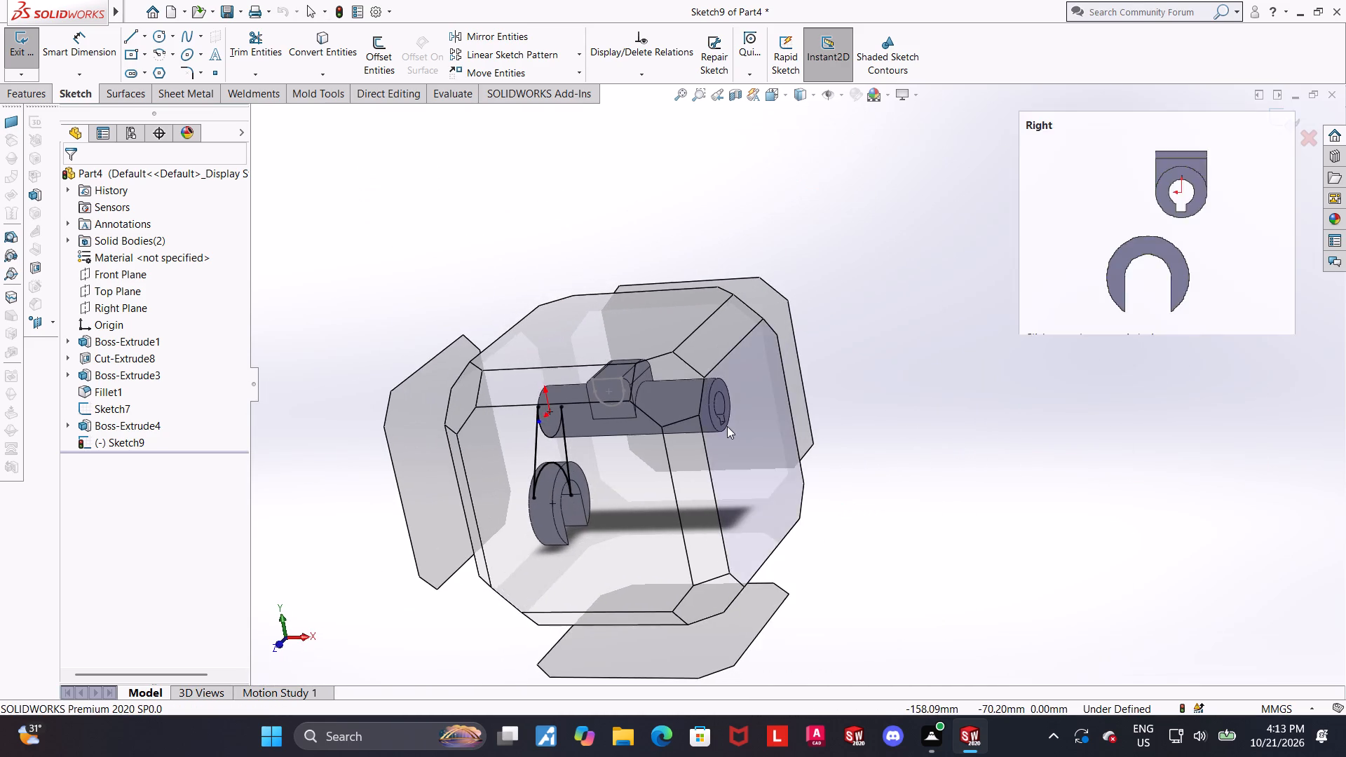
click(727, 426)
click(975, 404)
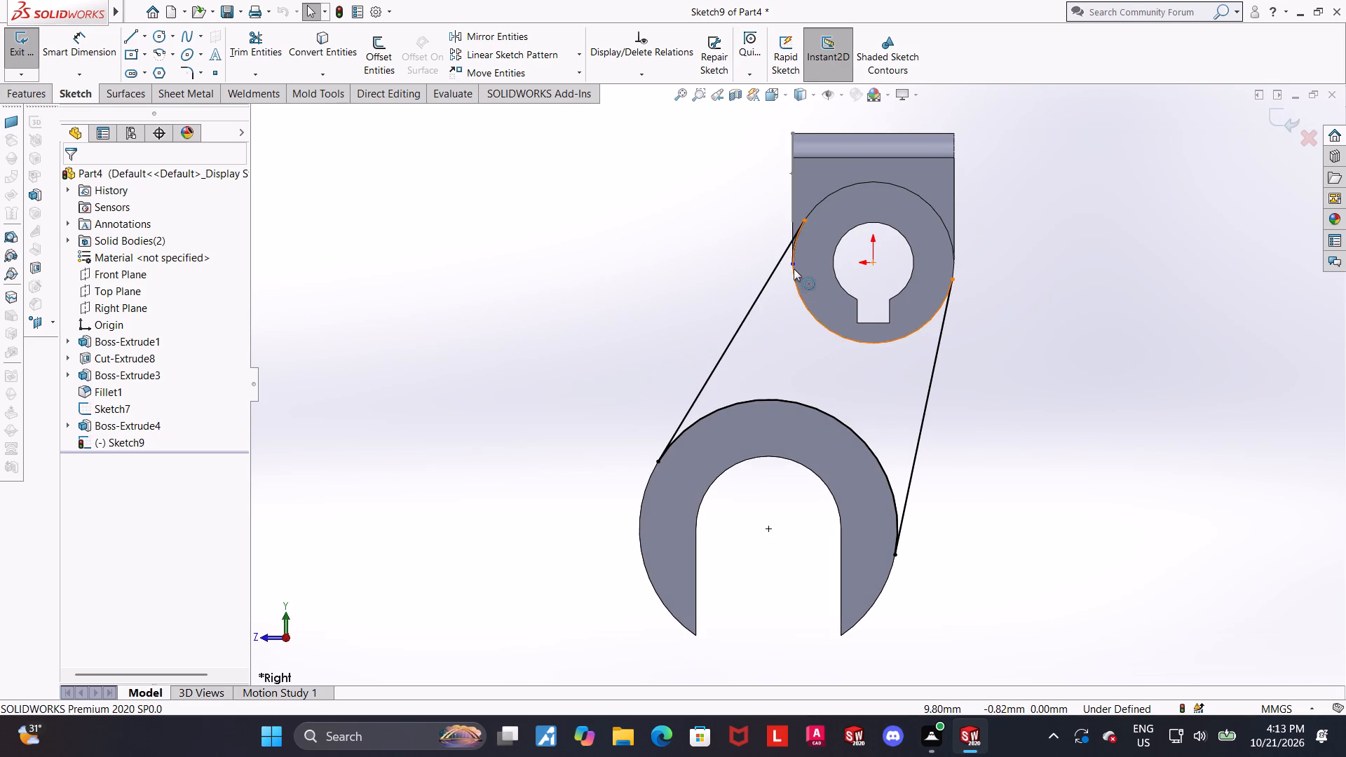
drag(791, 265, 888, 336)
click(1215, 374)
scroll(995, 337, down, 4)
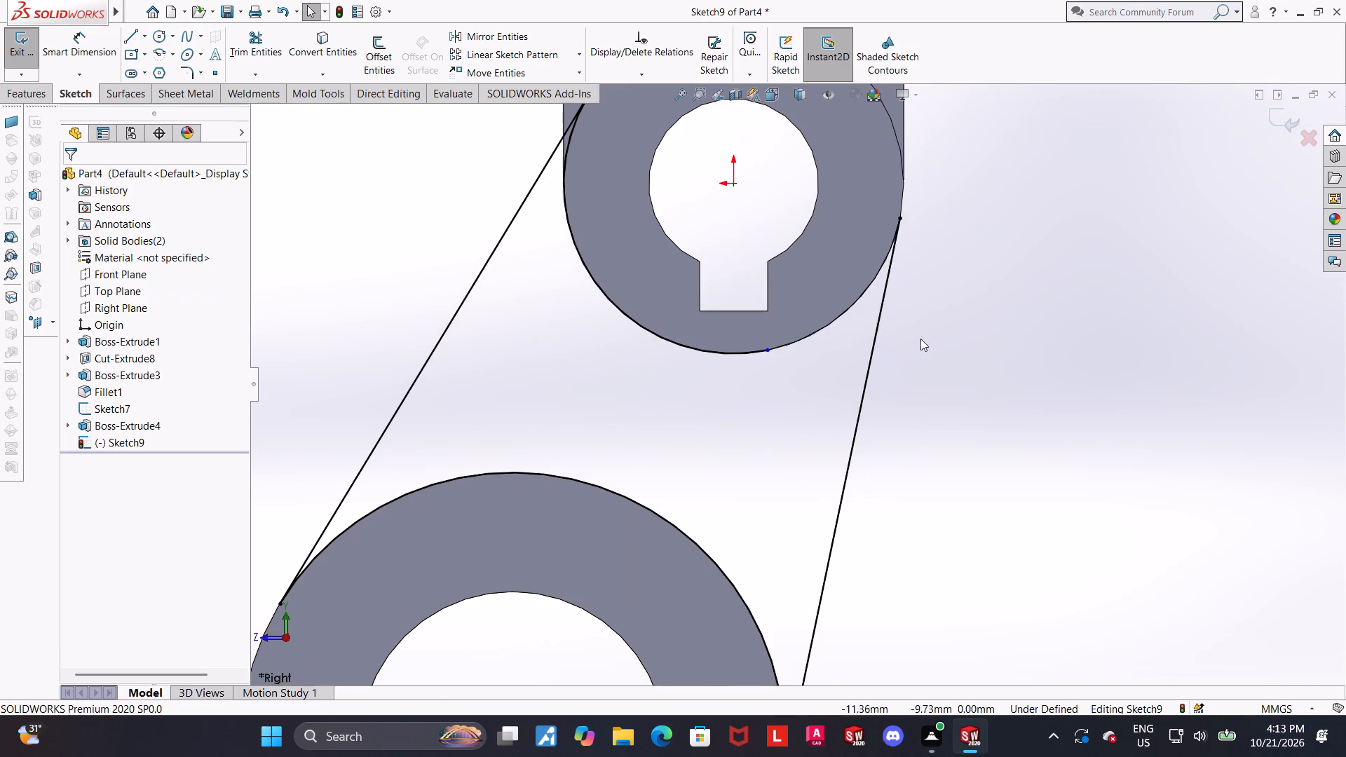
click(899, 217)
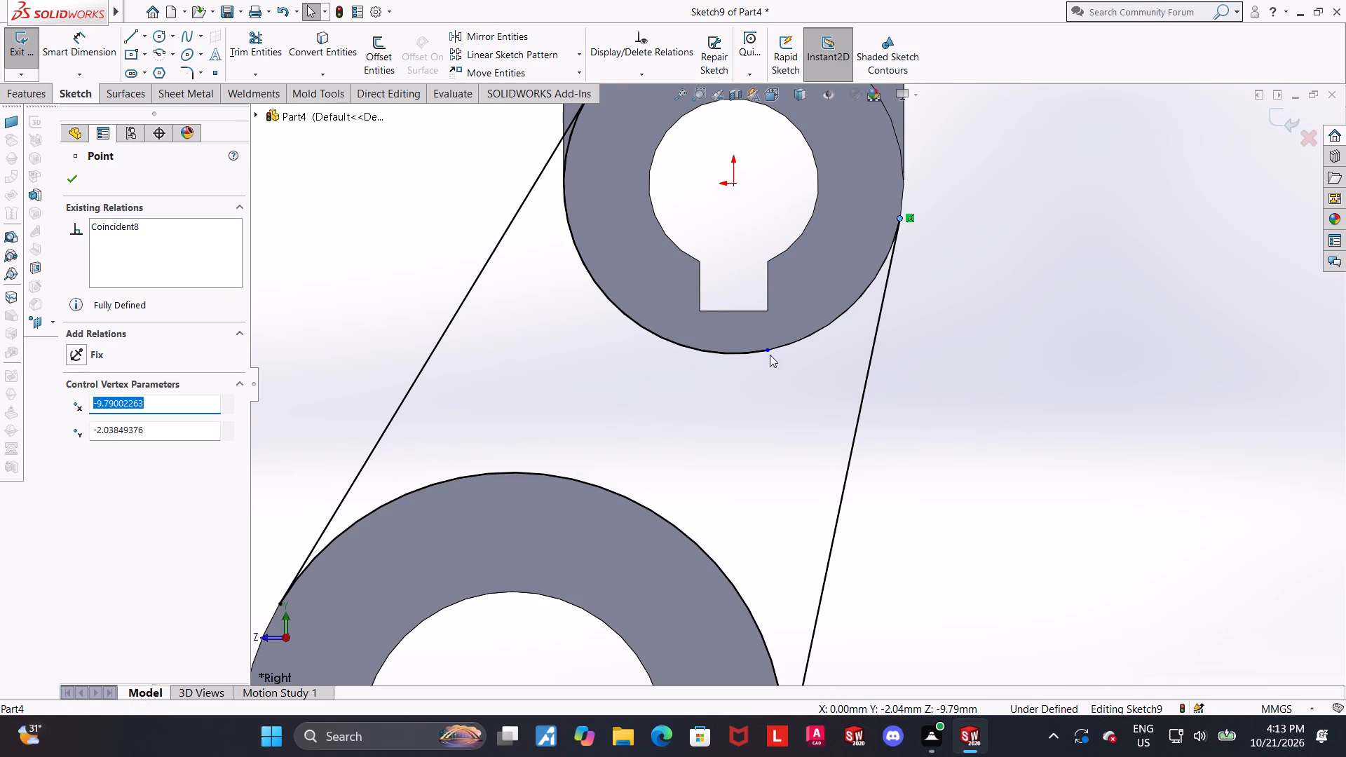
ctrl+click(769, 354)
click(82, 487)
click(1011, 464)
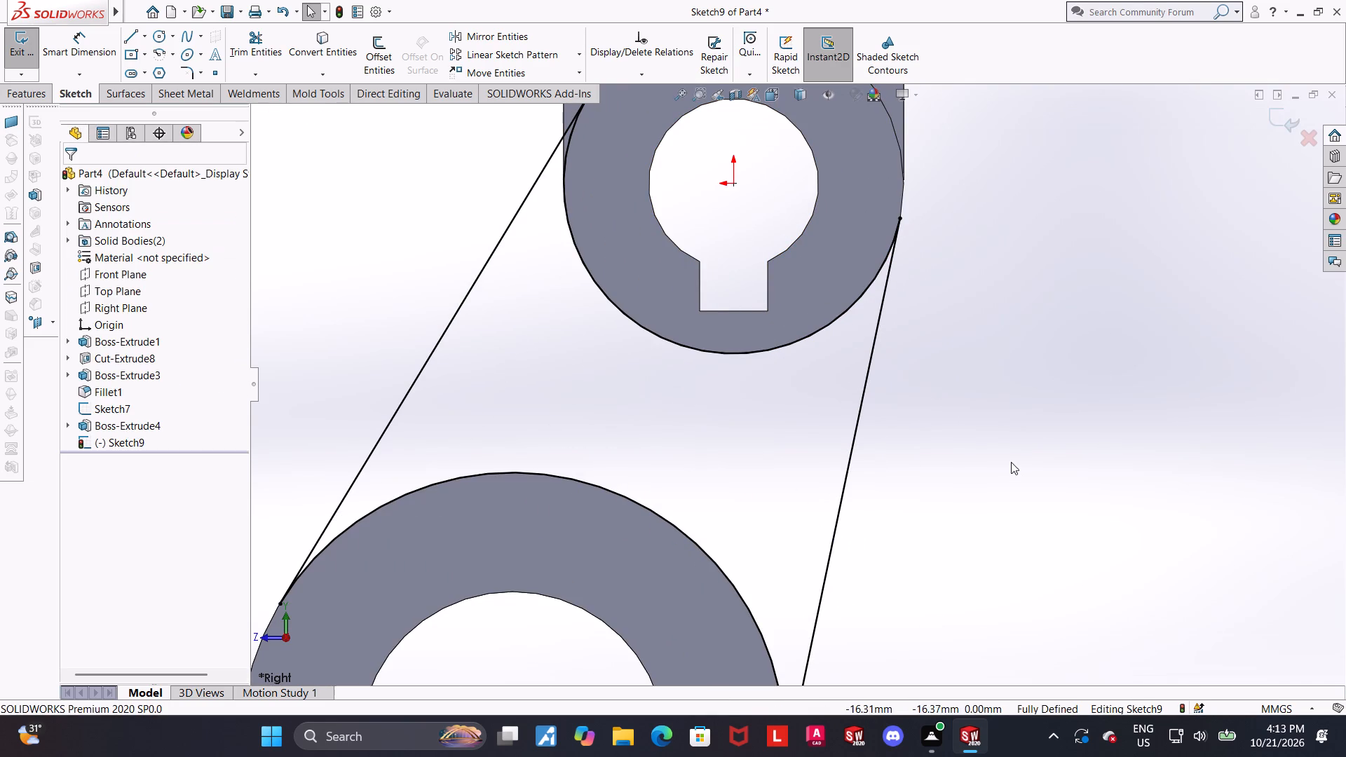
Extrude the closed web region between the cylinder and the horseshoe 6 mm blind in the reversed direction, with merged result.
scroll(1012, 461, up, 5)
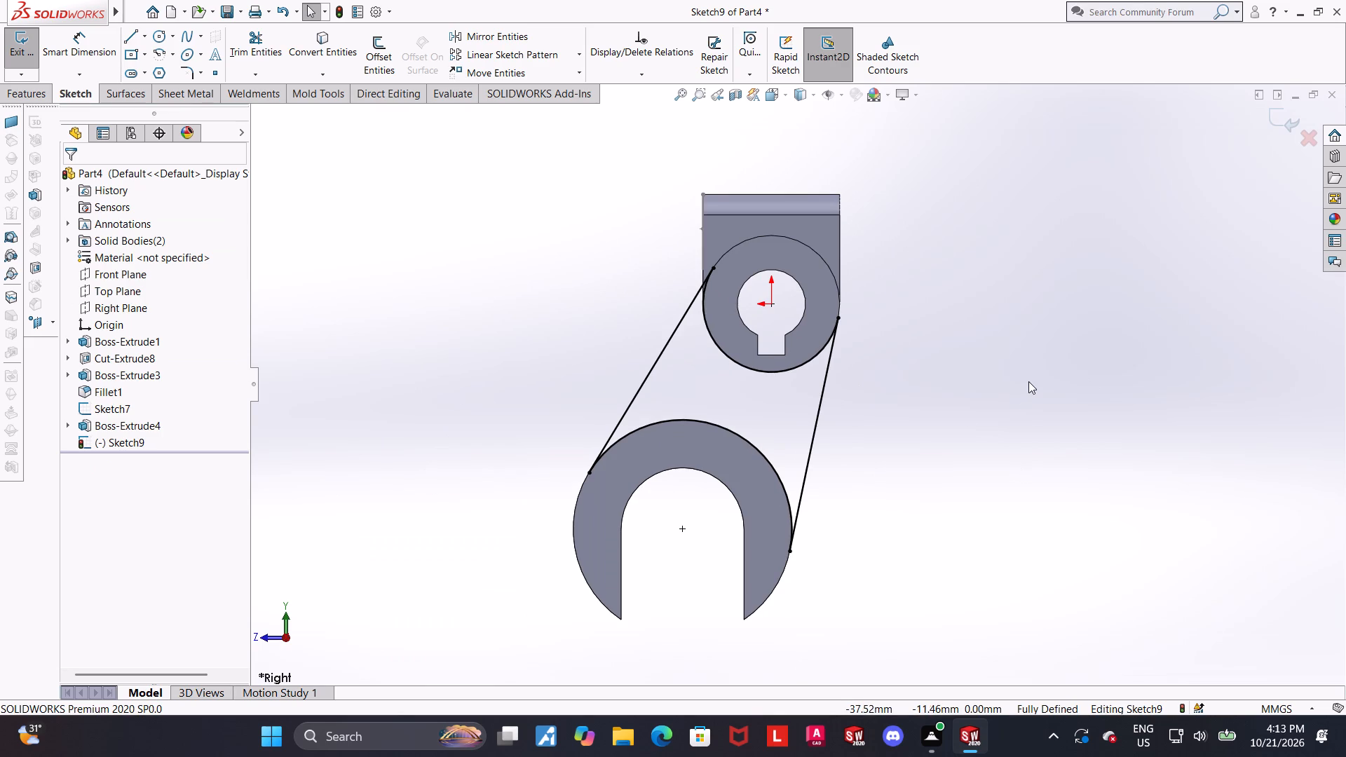
middle_drag(1026, 372, 1094, 419)
click(1270, 113)
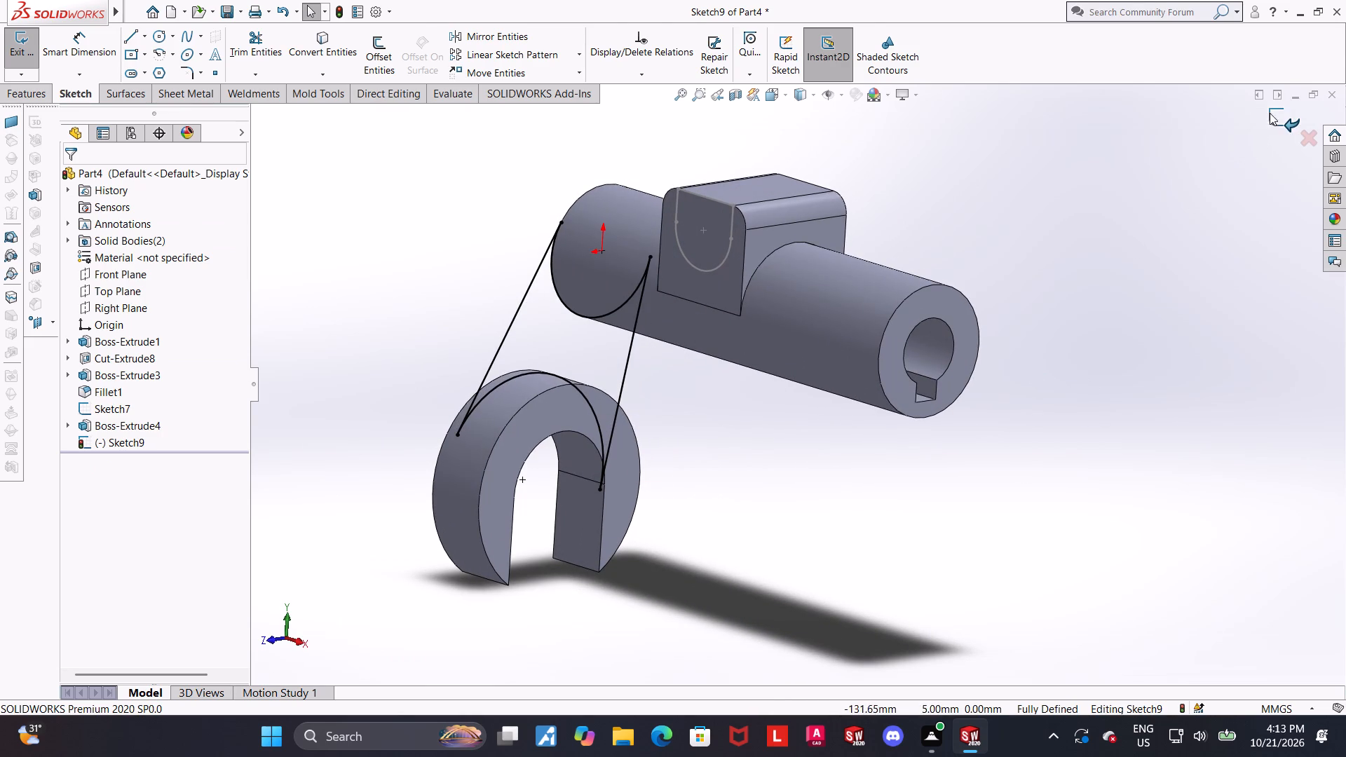
click(38, 100)
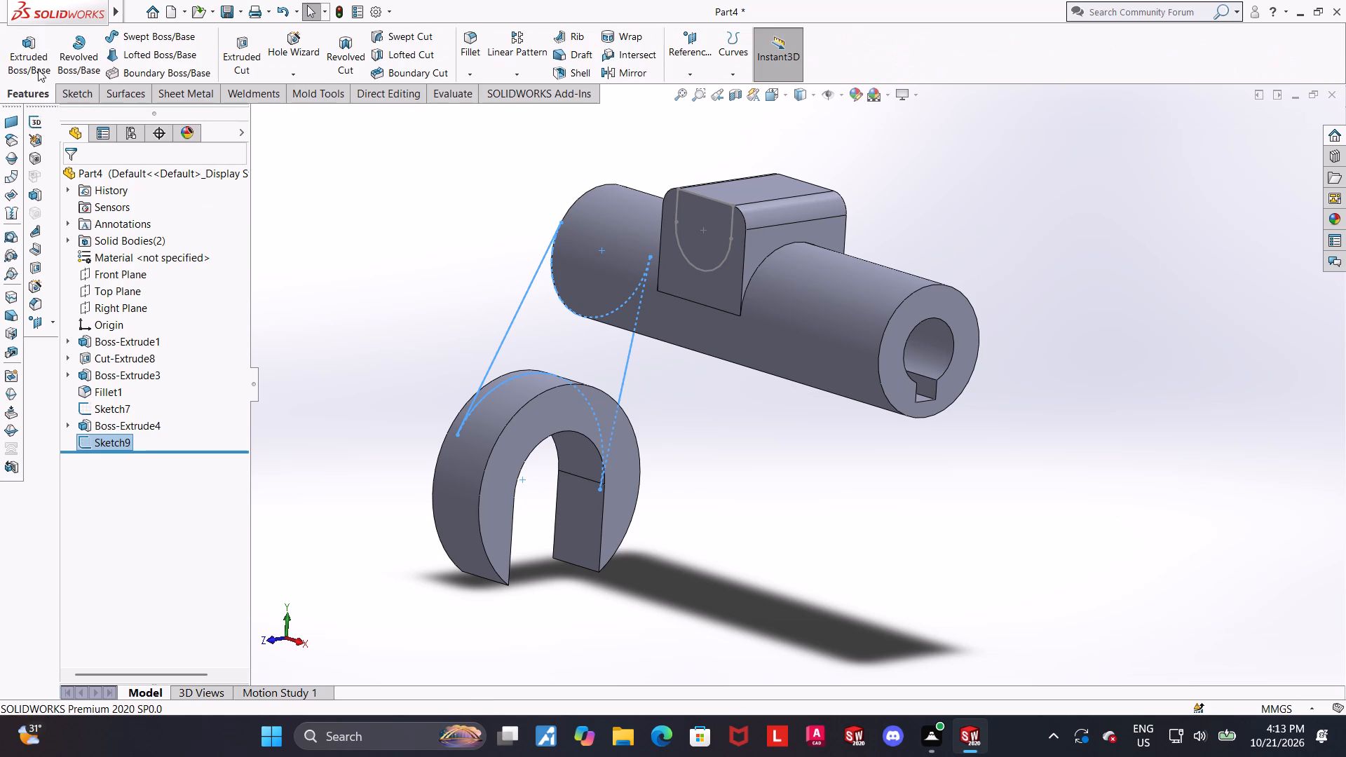
click(39, 60)
middle_click(356, 353)
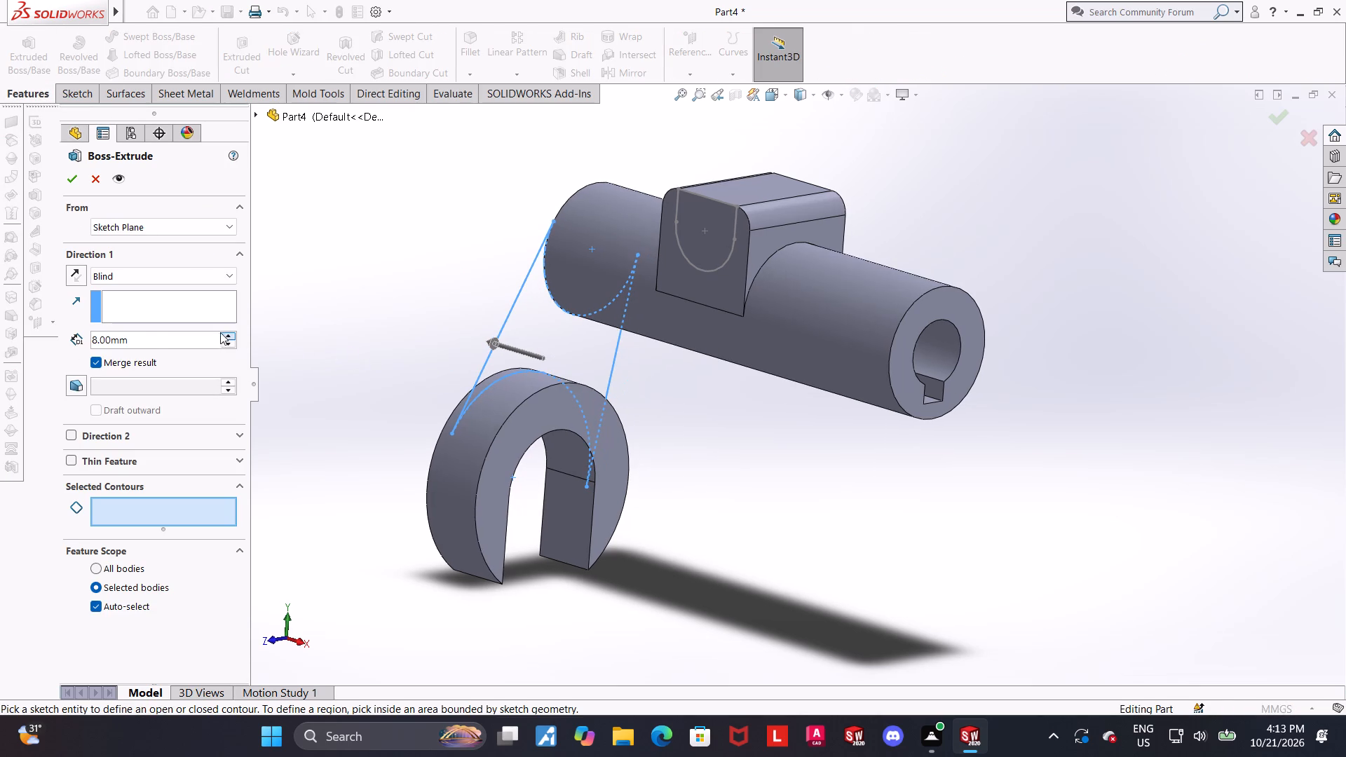
drag(152, 336, 81, 341)
key(6)
key(Return)
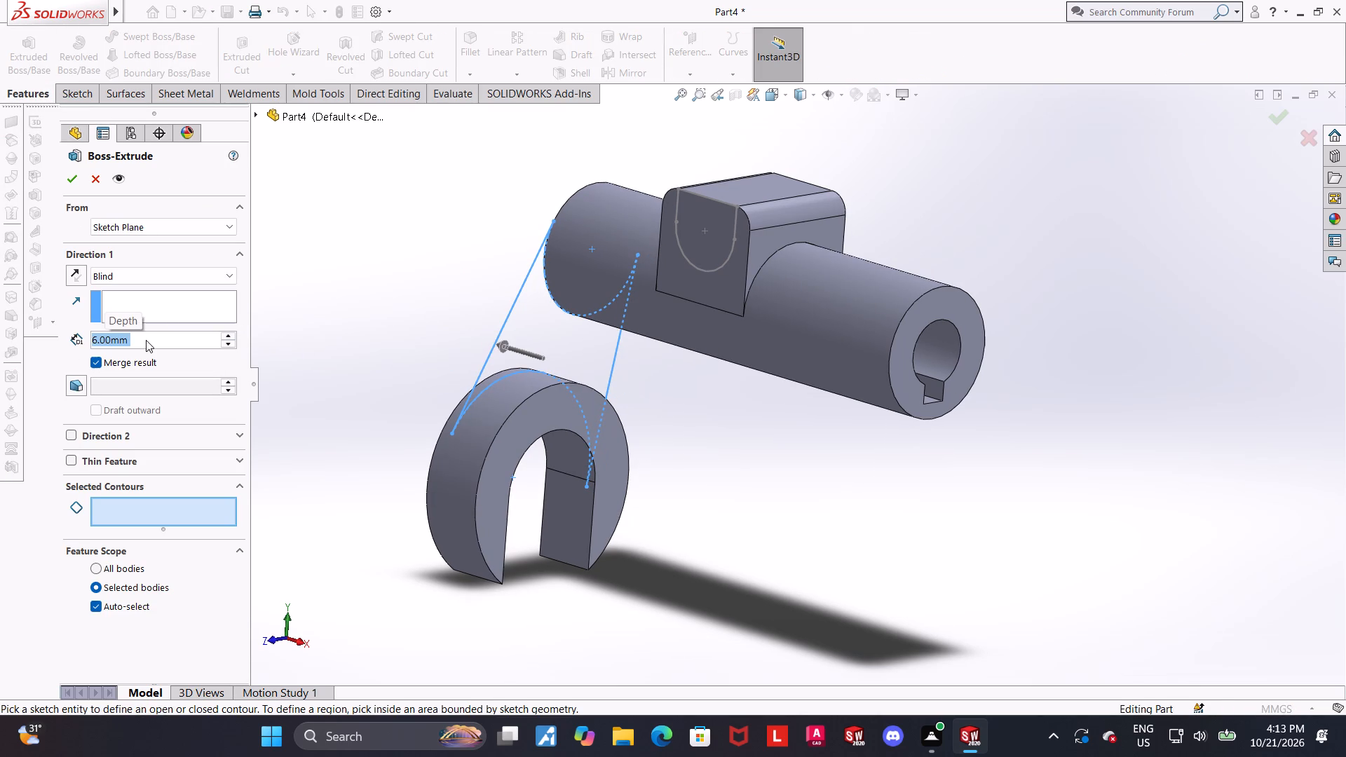
click(69, 276)
click(543, 317)
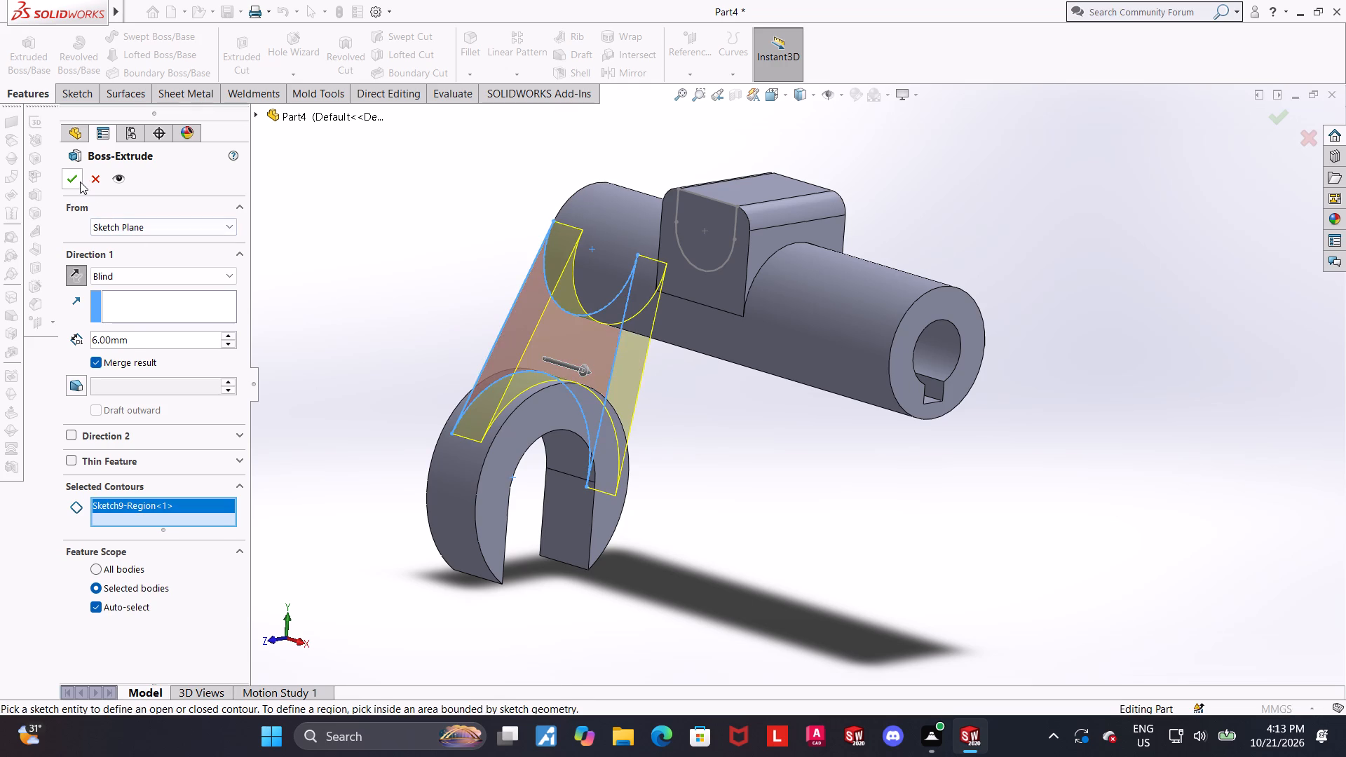
click(80, 182)
click(904, 512)
Inspect how the web joins the cylinder and horseshoe in the isometric and back views and from several angles.
middle_drag(810, 488, 820, 505)
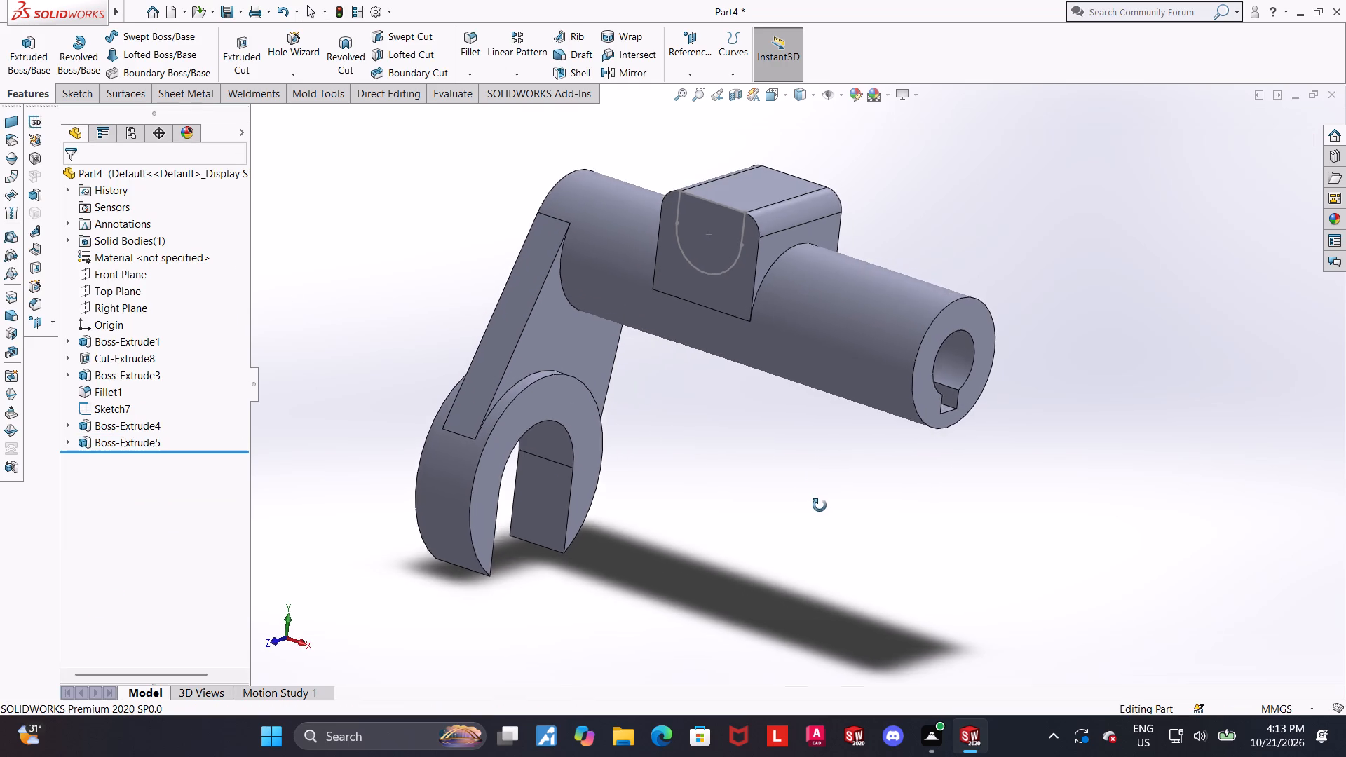
middle_drag(820, 505, 831, 508)
middle_drag(790, 486, 794, 476)
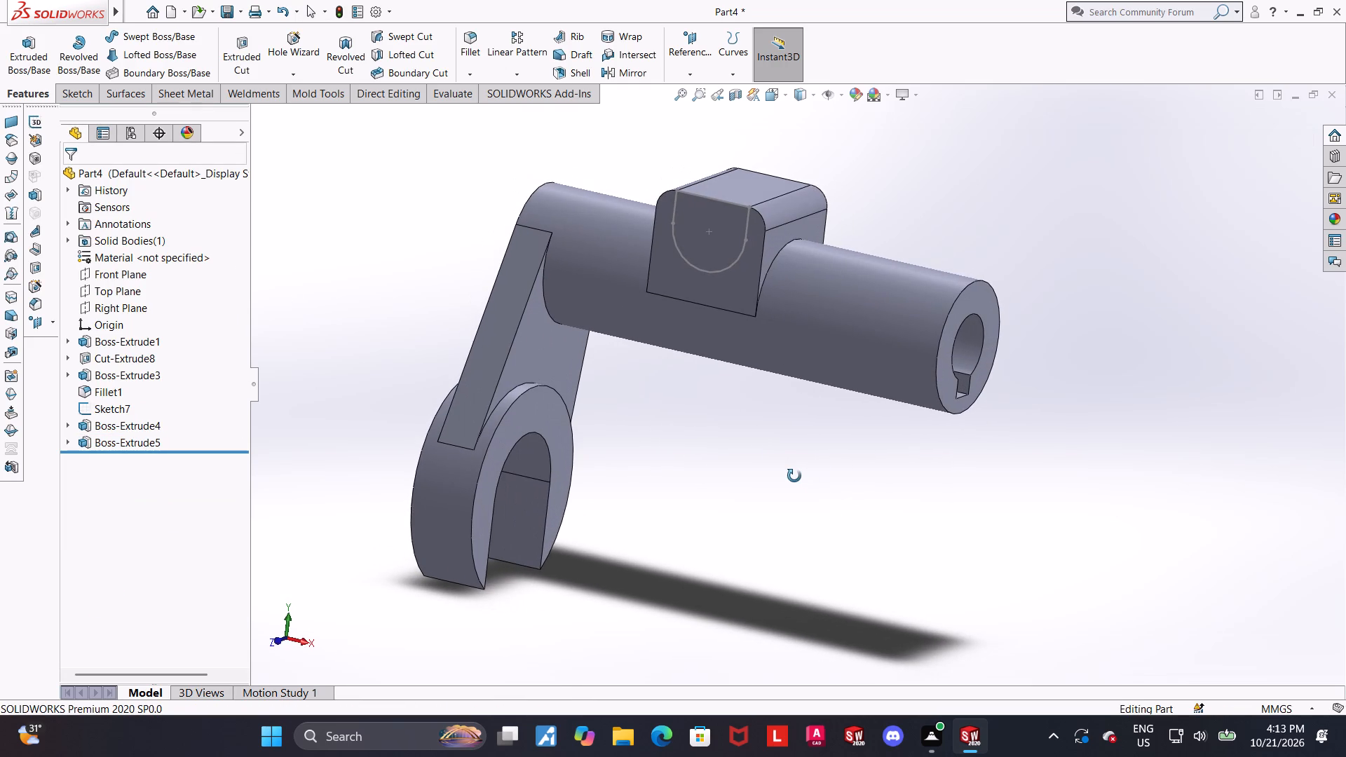
middle_drag(794, 476, 784, 477)
click(770, 100)
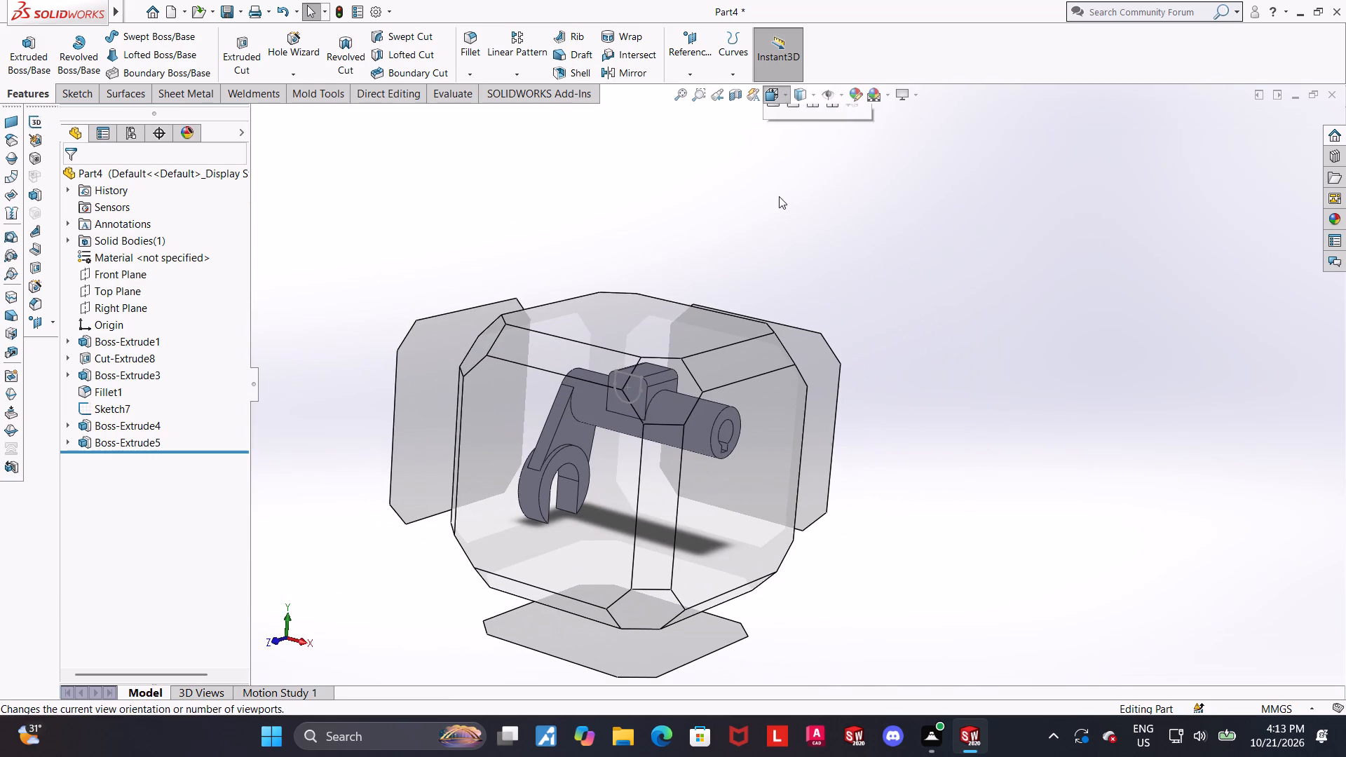
click(680, 395)
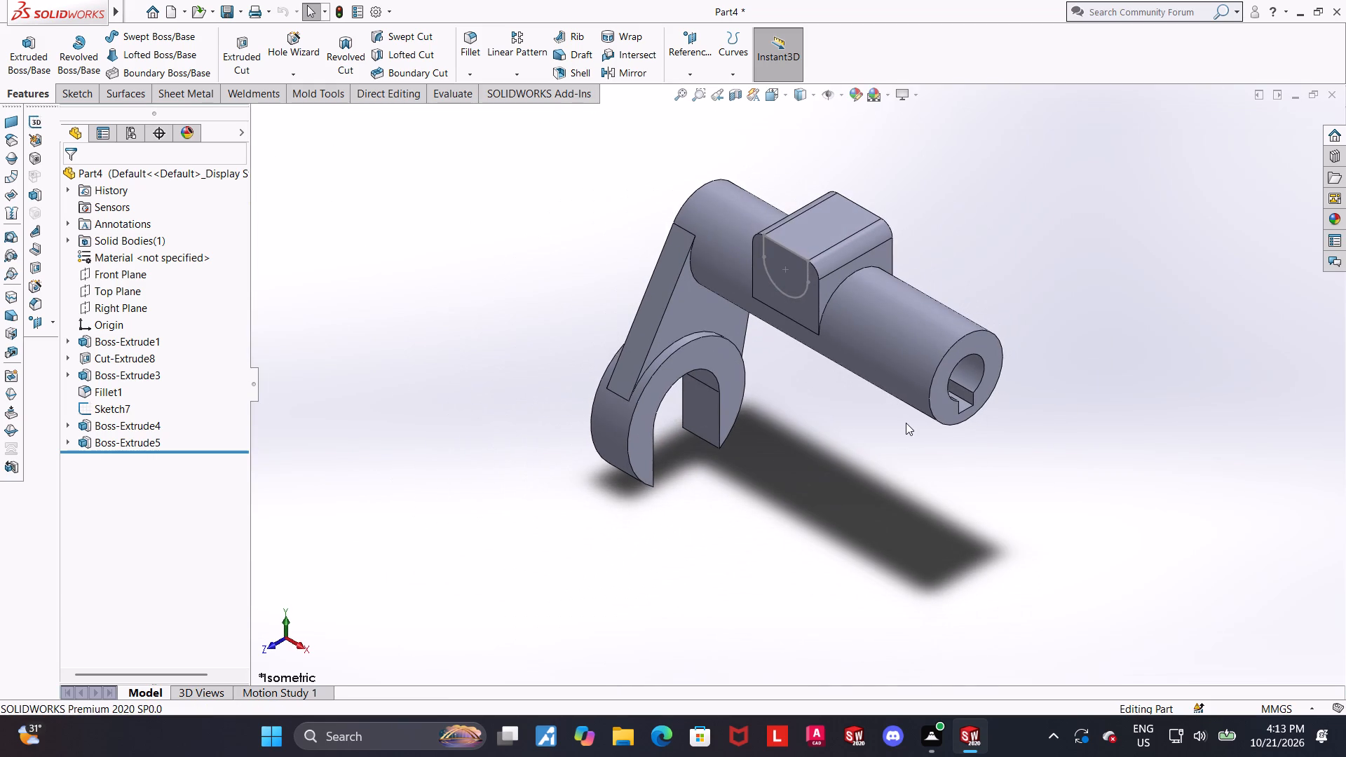
scroll(901, 428, up, 1)
scroll(934, 321, down, 2)
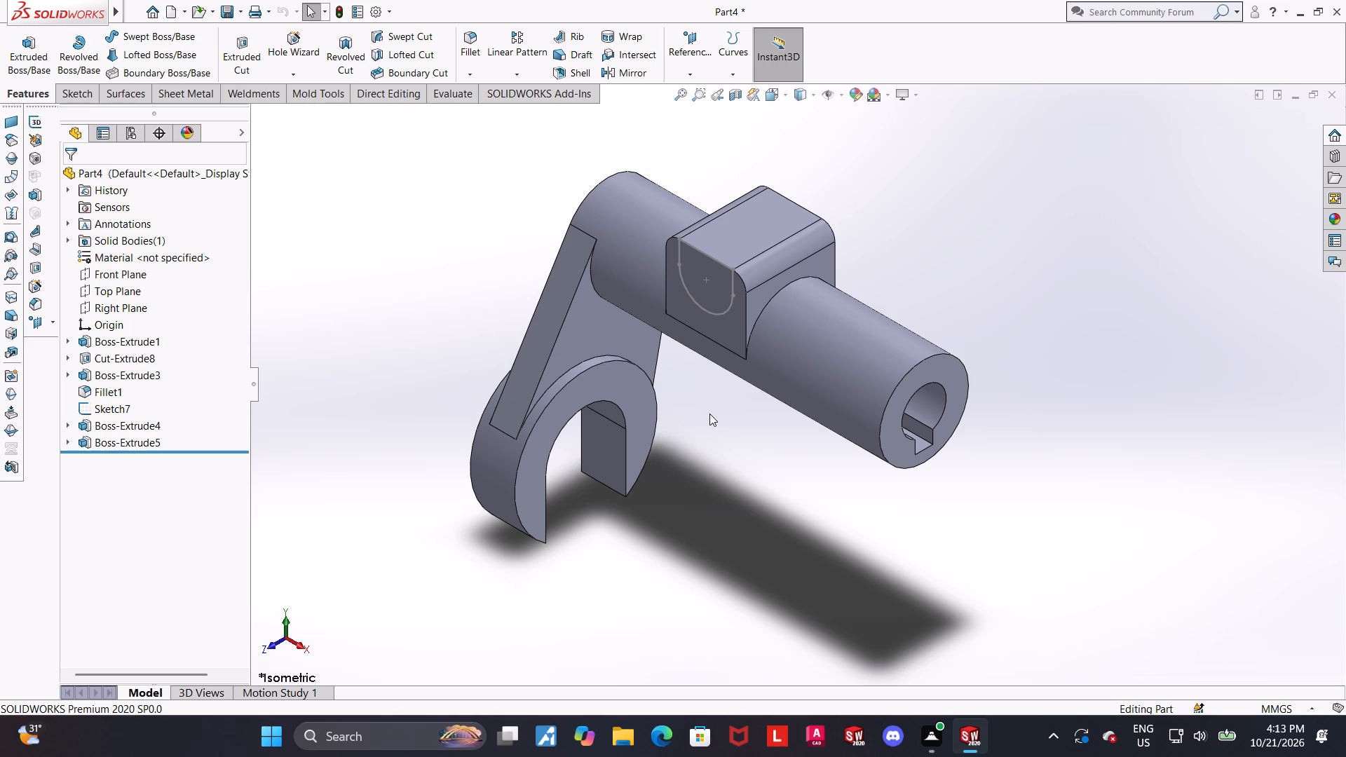
middle_drag(717, 395, 585, 306)
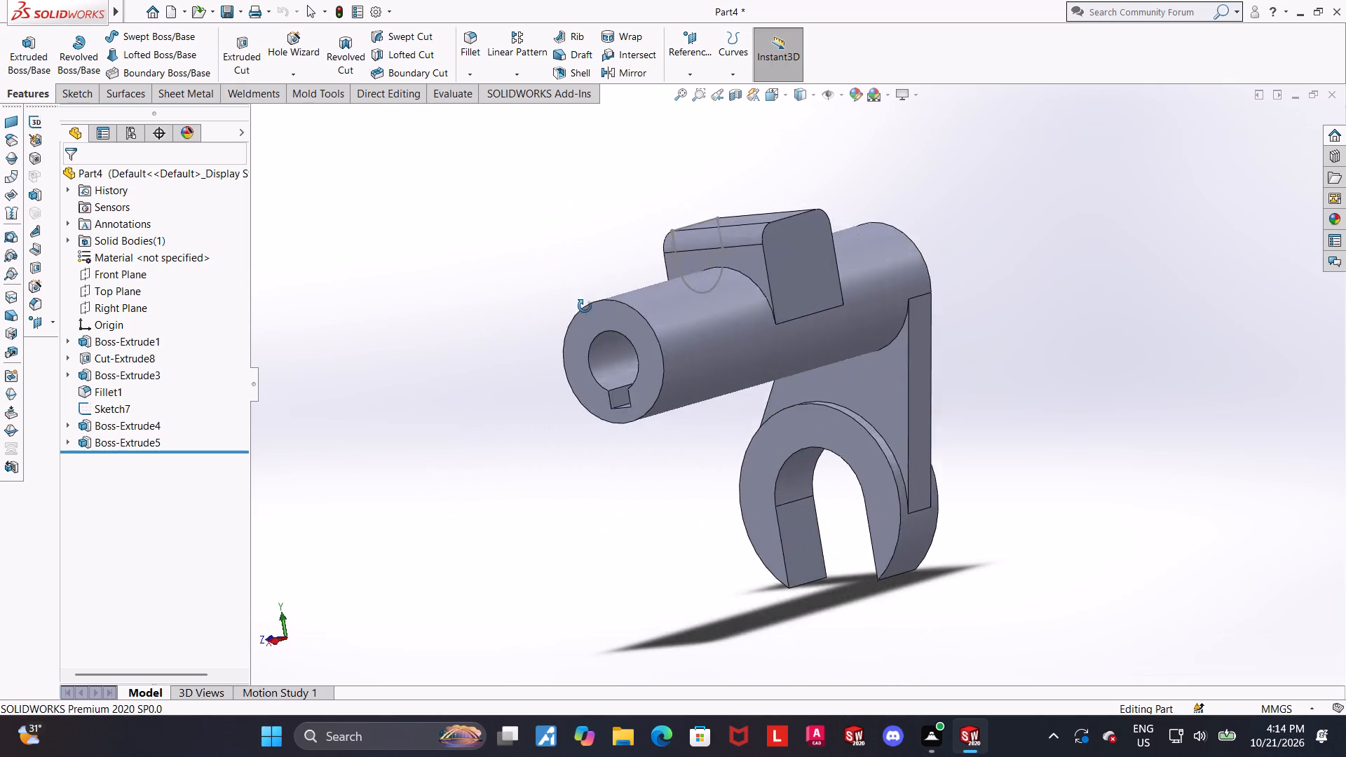
middle_drag(585, 306, 486, 339)
click(763, 90)
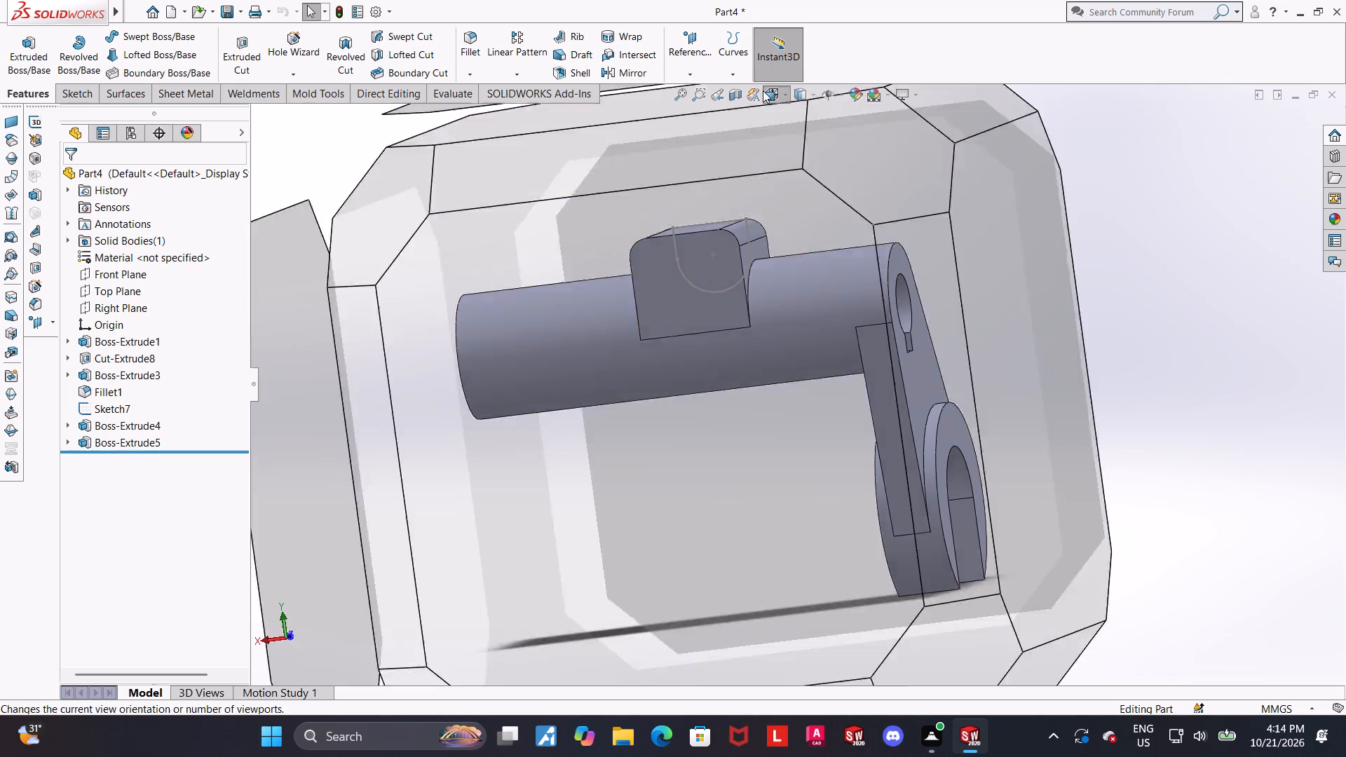
click(597, 509)
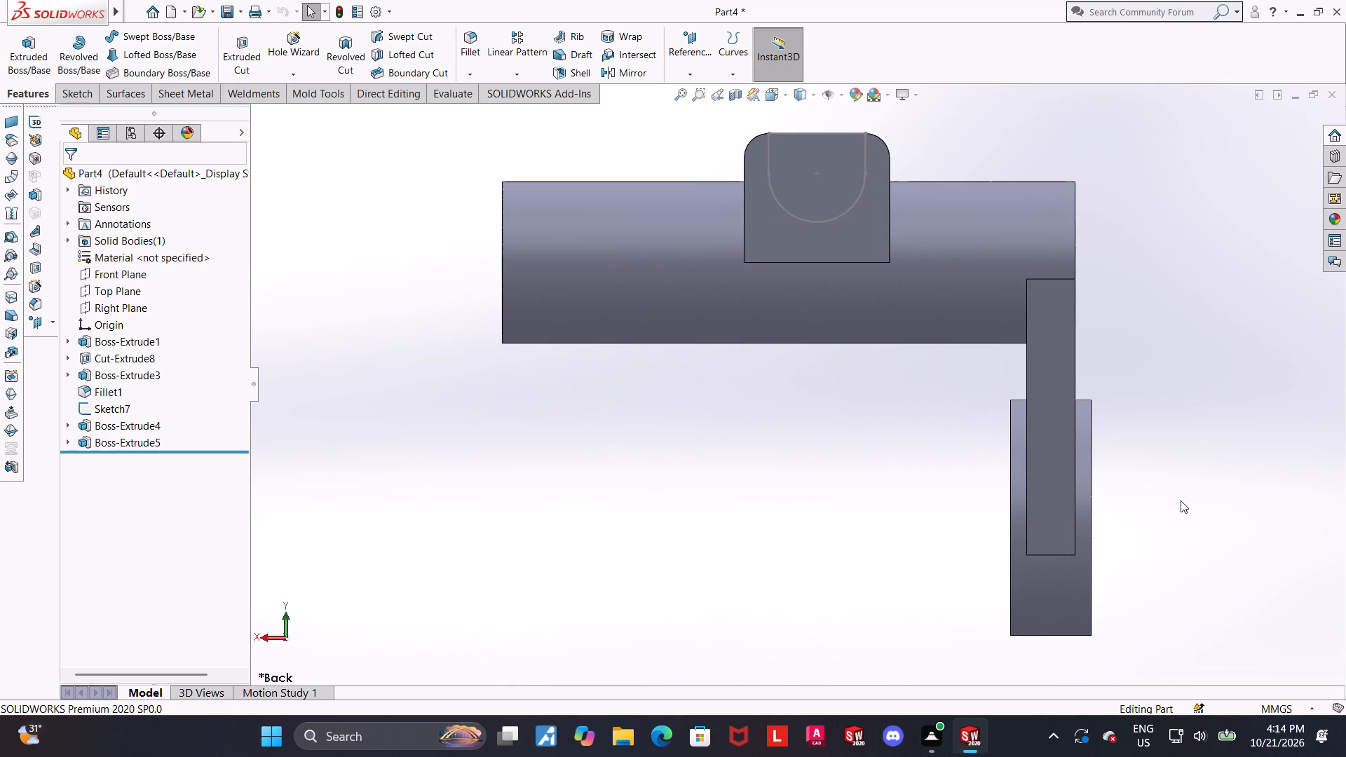
scroll(1167, 507, up, 1)
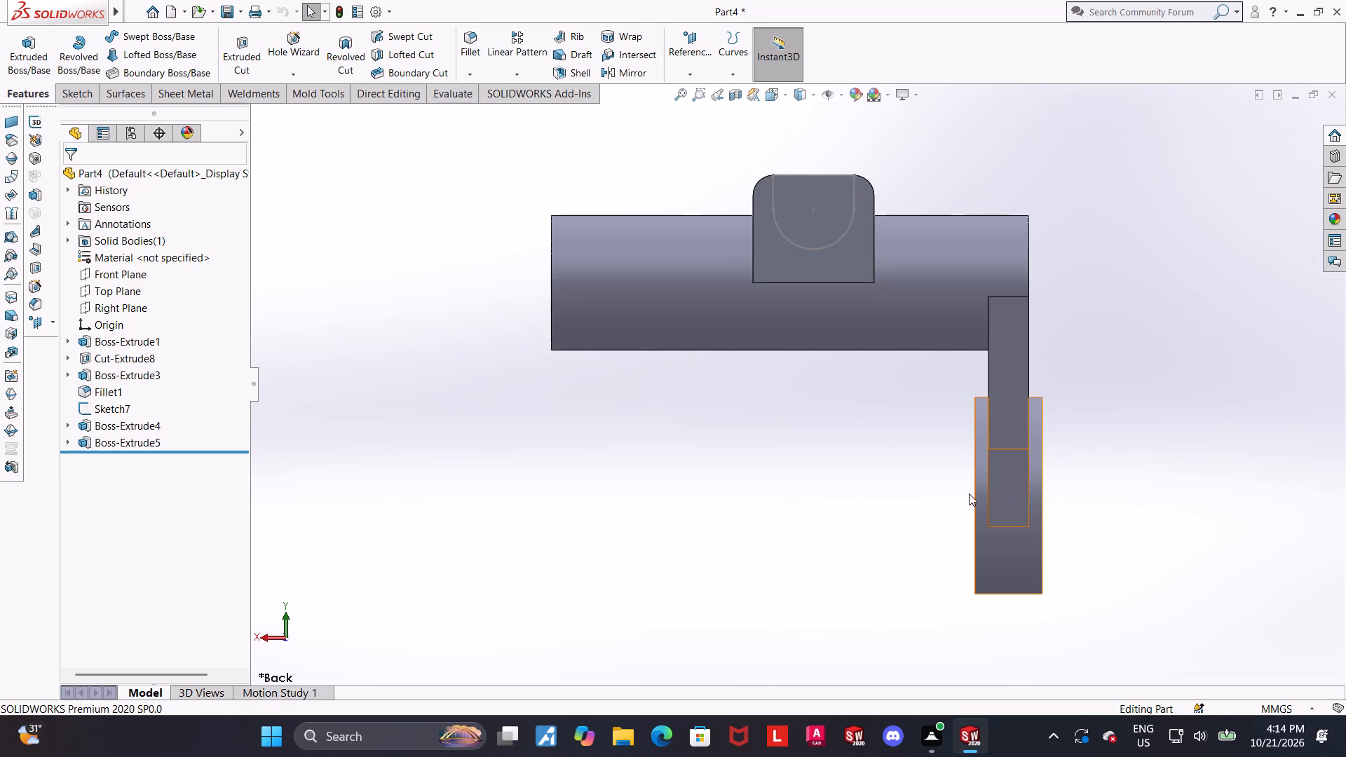
middle_drag(822, 444, 1033, 465)
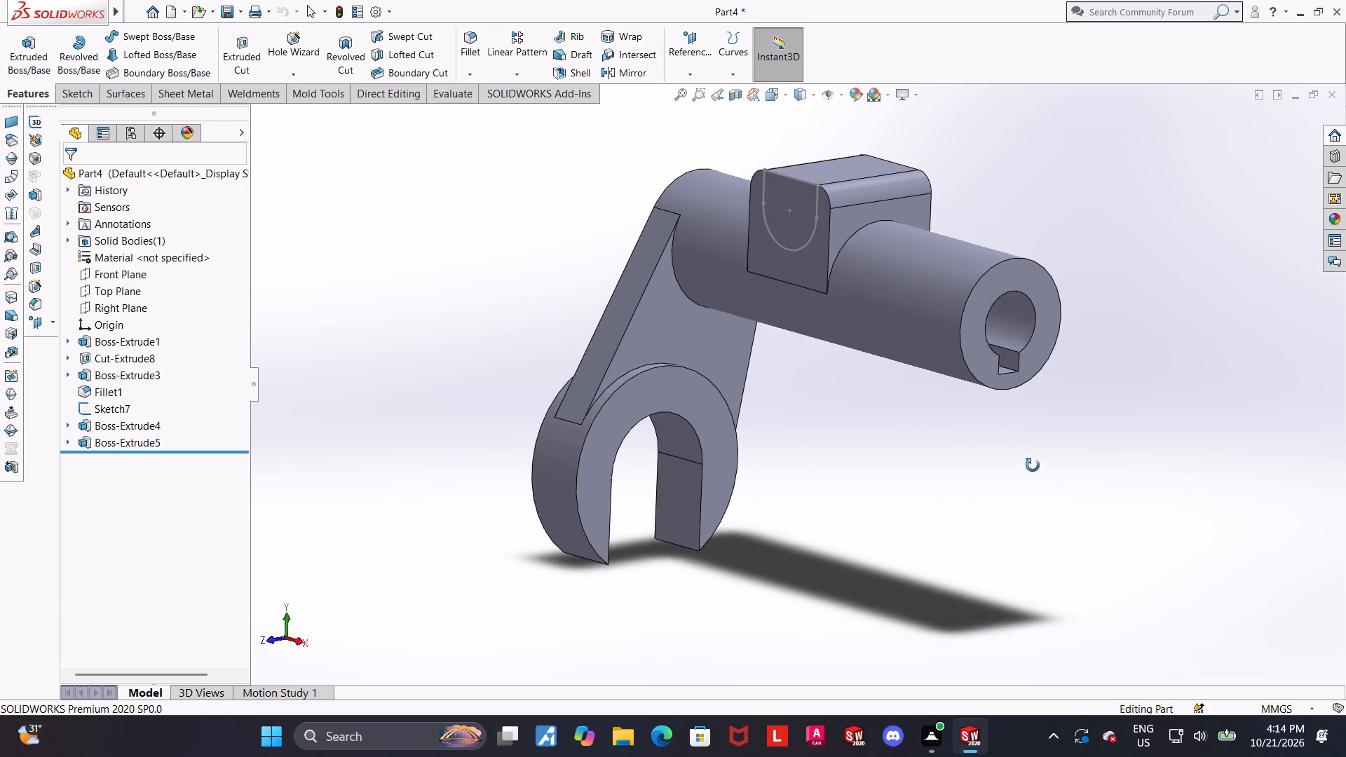
middle_drag(1033, 465, 1041, 435)
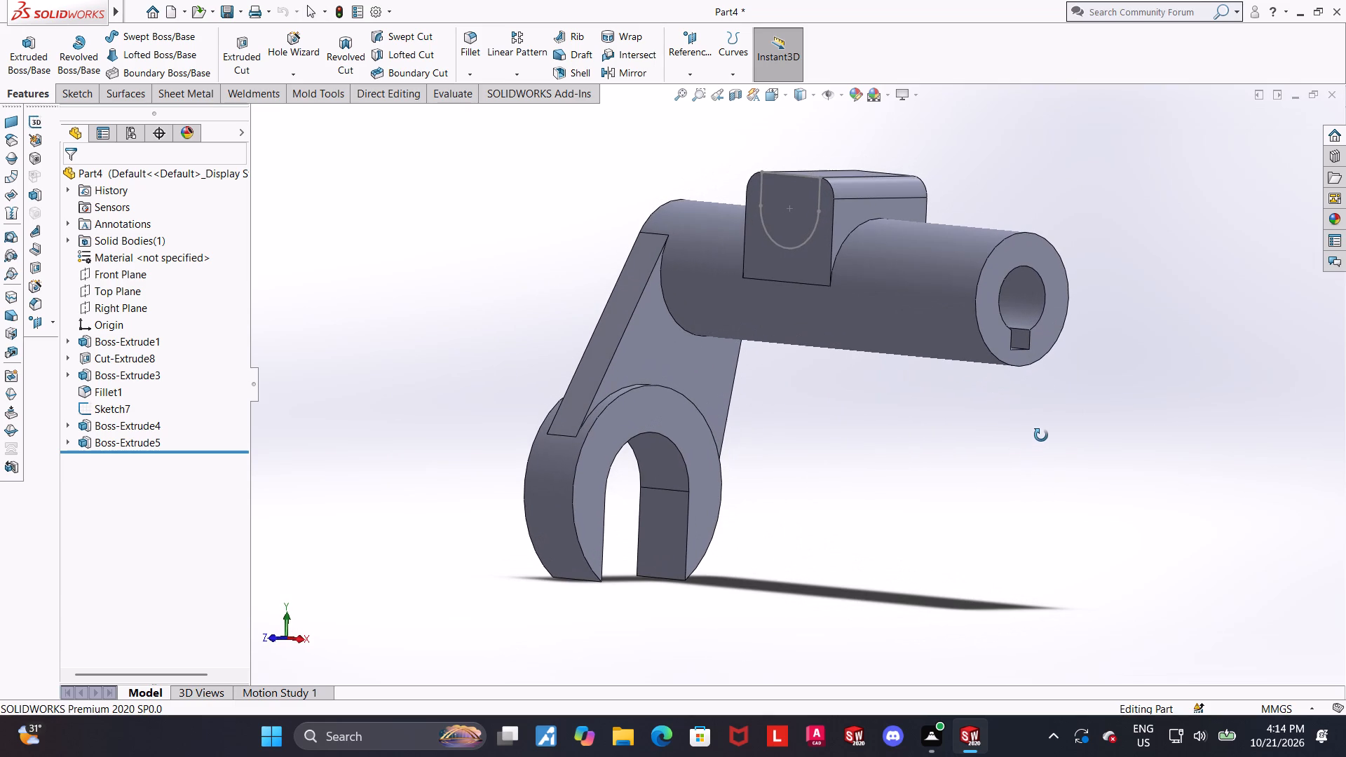
middle_drag(1041, 435, 1042, 414)
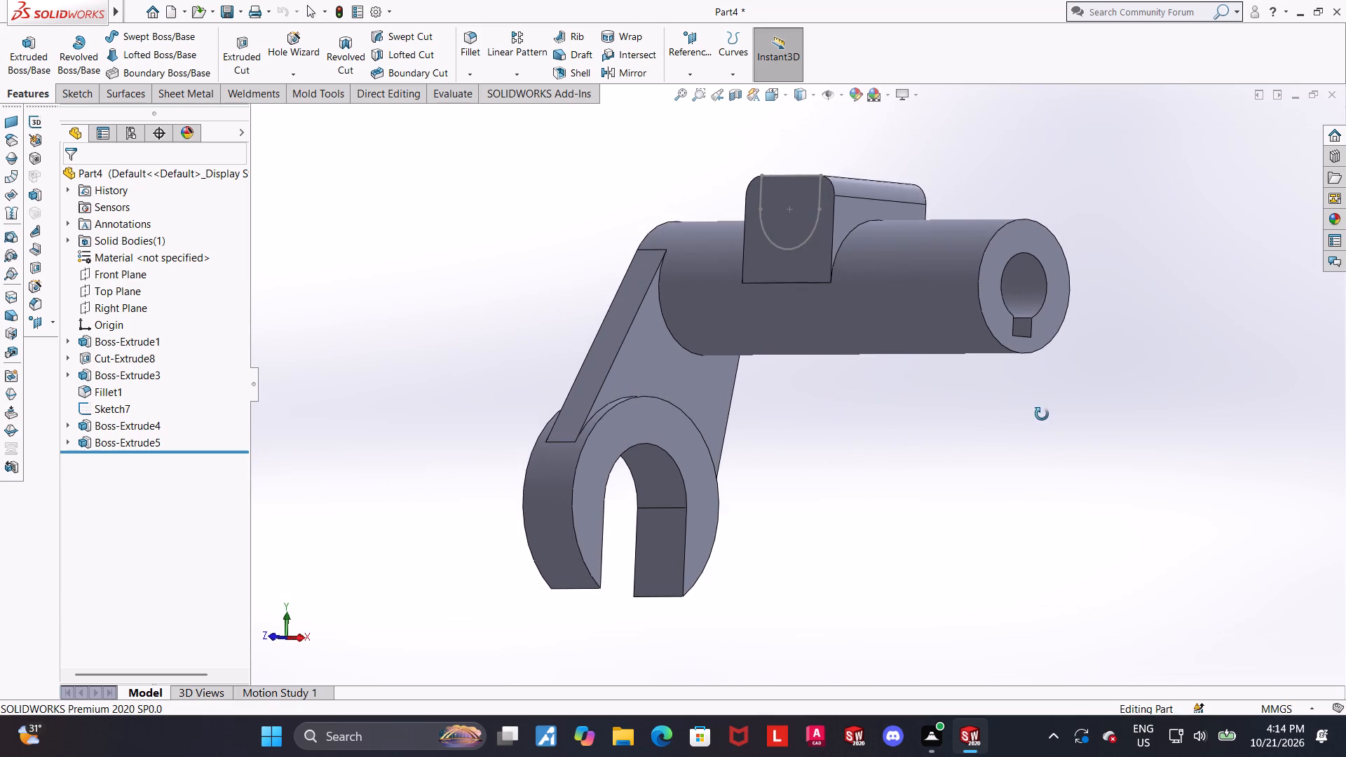
middle_drag(1042, 414, 1045, 404)
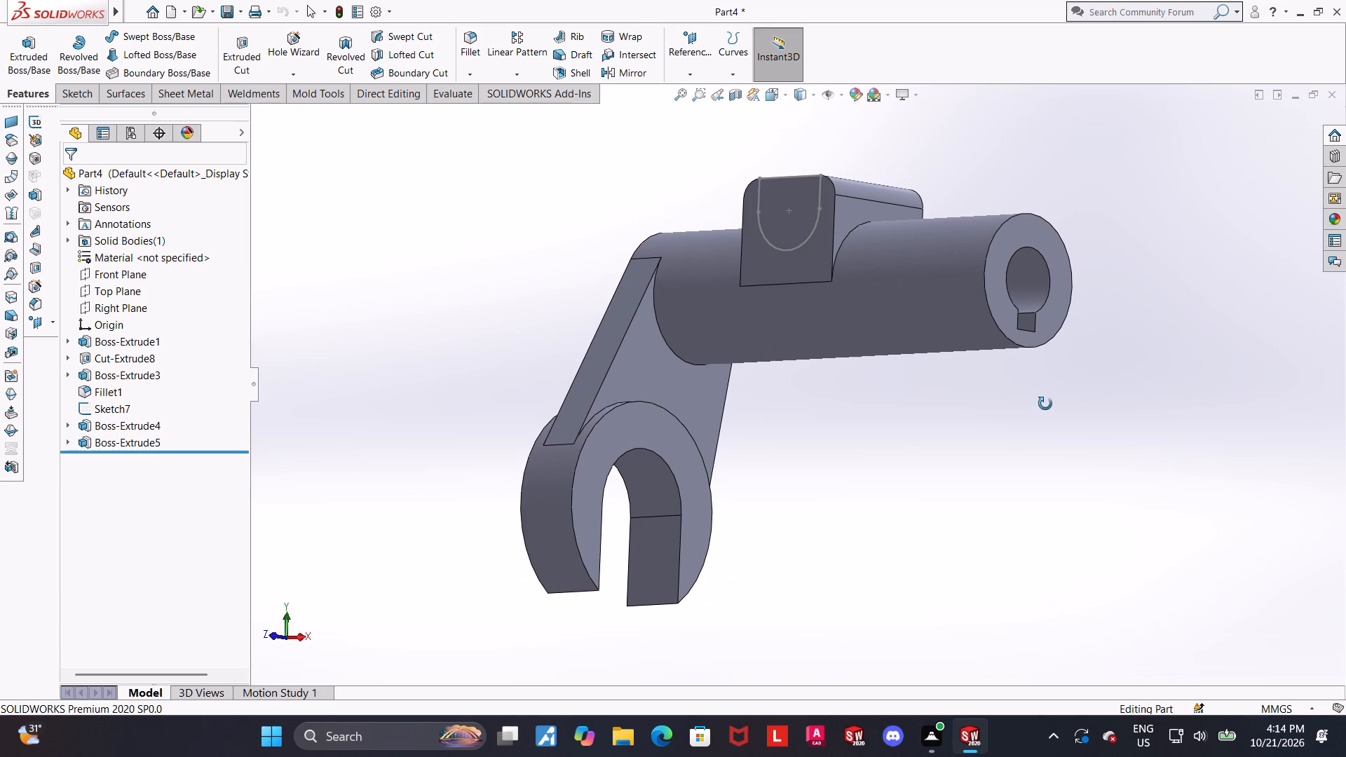
middle_drag(1045, 404, 1053, 386)
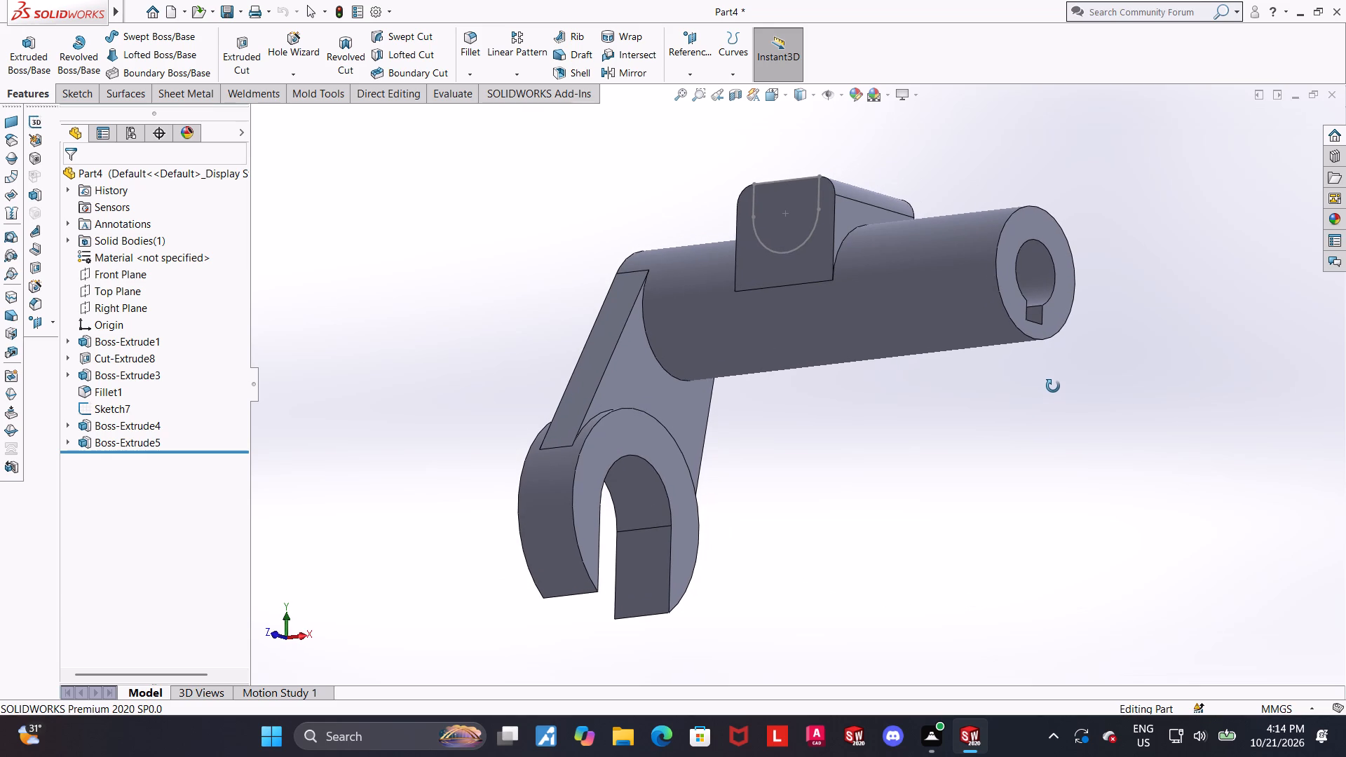
middle_drag(1053, 386, 1056, 381)
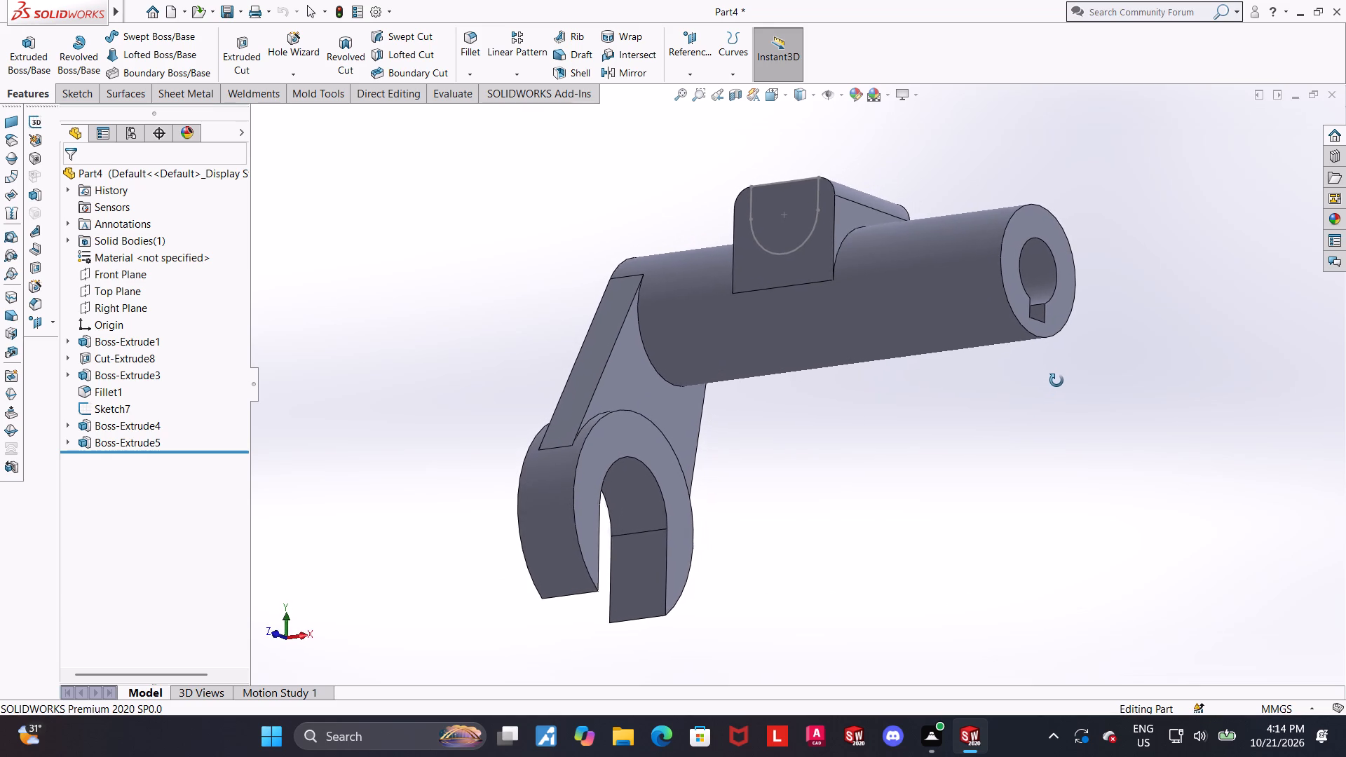
Inspect the web, horseshoe and keyed cylinder from several angles and in the Front view.
middle_drag(1056, 381, 1099, 357)
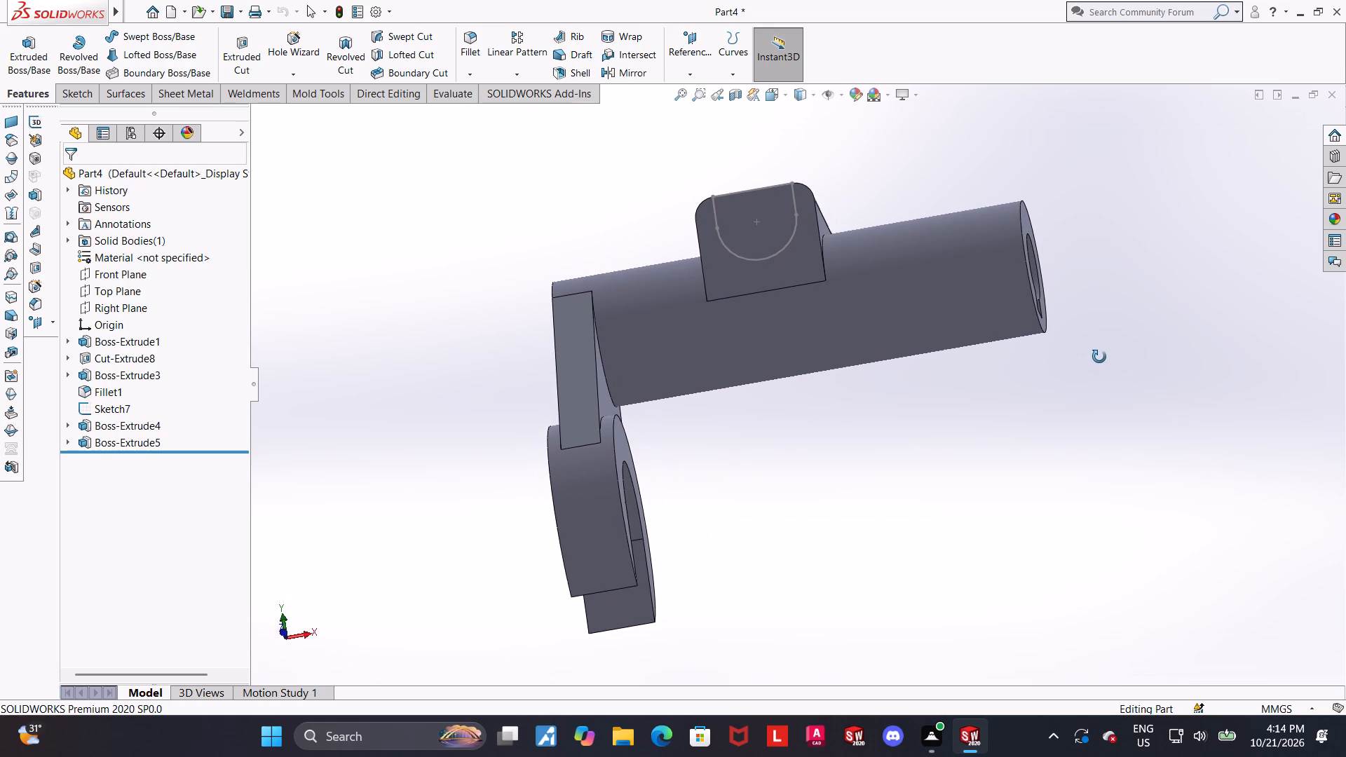
middle_drag(1099, 357, 994, 327)
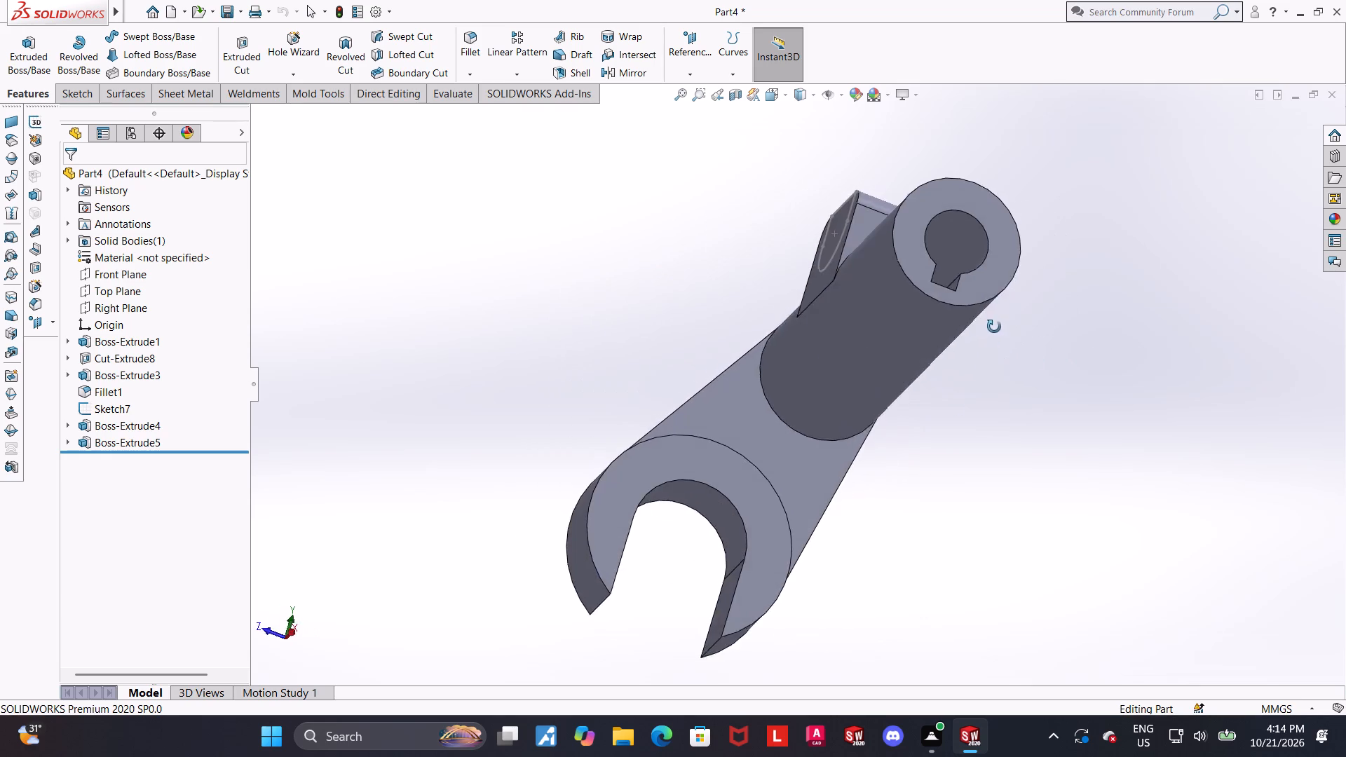
middle_drag(994, 327, 1073, 410)
scroll(1050, 408, up, 1)
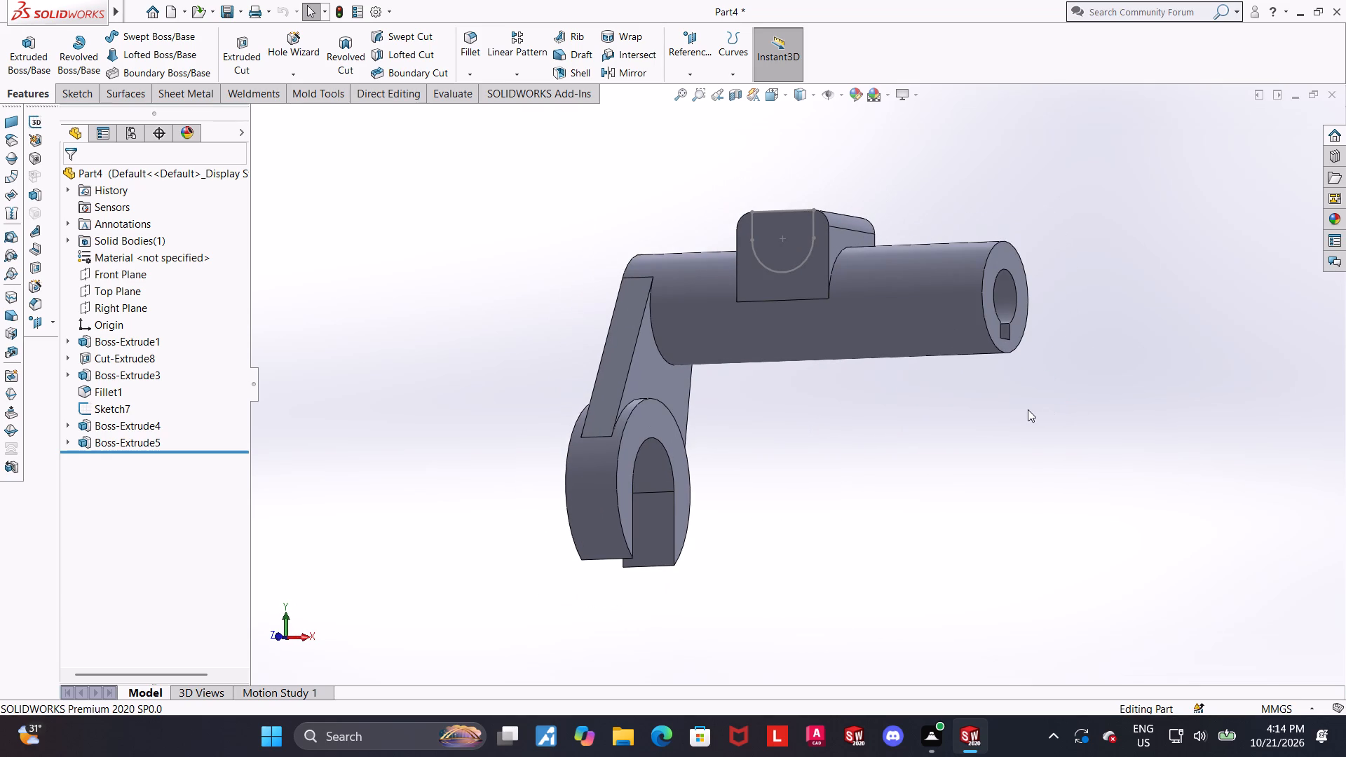
scroll(1028, 409, up, 1)
scroll(869, 219, down, 1)
click(774, 99)
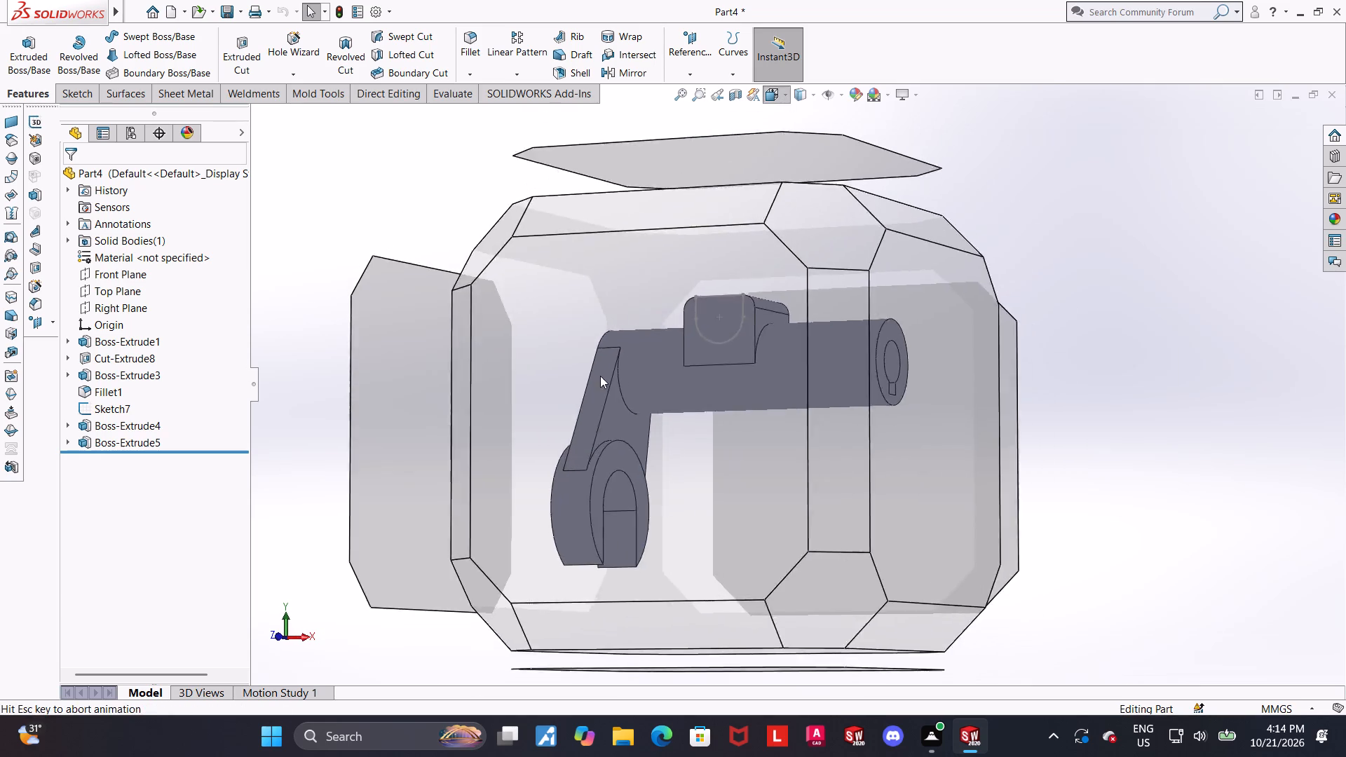
click(602, 402)
scroll(1047, 383, up, 3)
scroll(937, 249, down, 2)
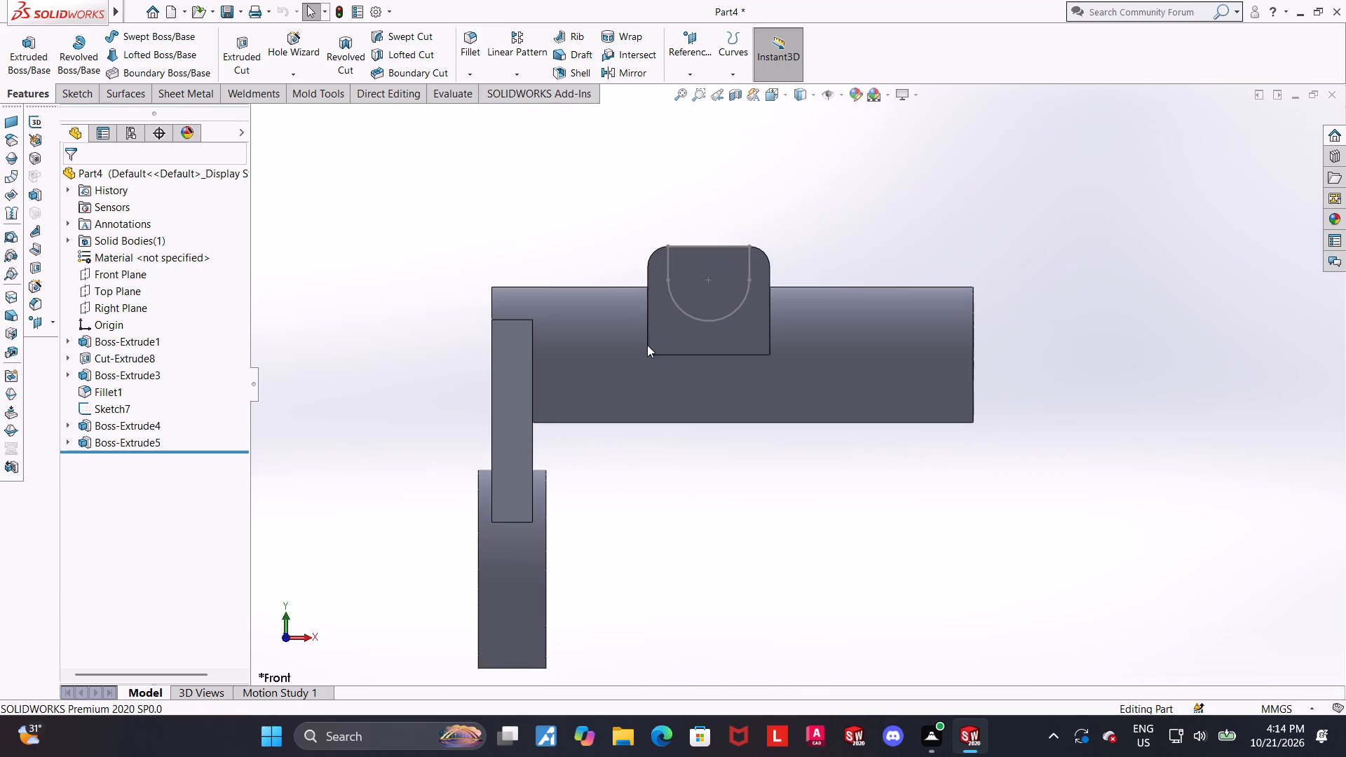
Examine the unused U-shaped sketch on the boss block's front face from the front, end and oblique directions.
drag(106, 409, 106, 452)
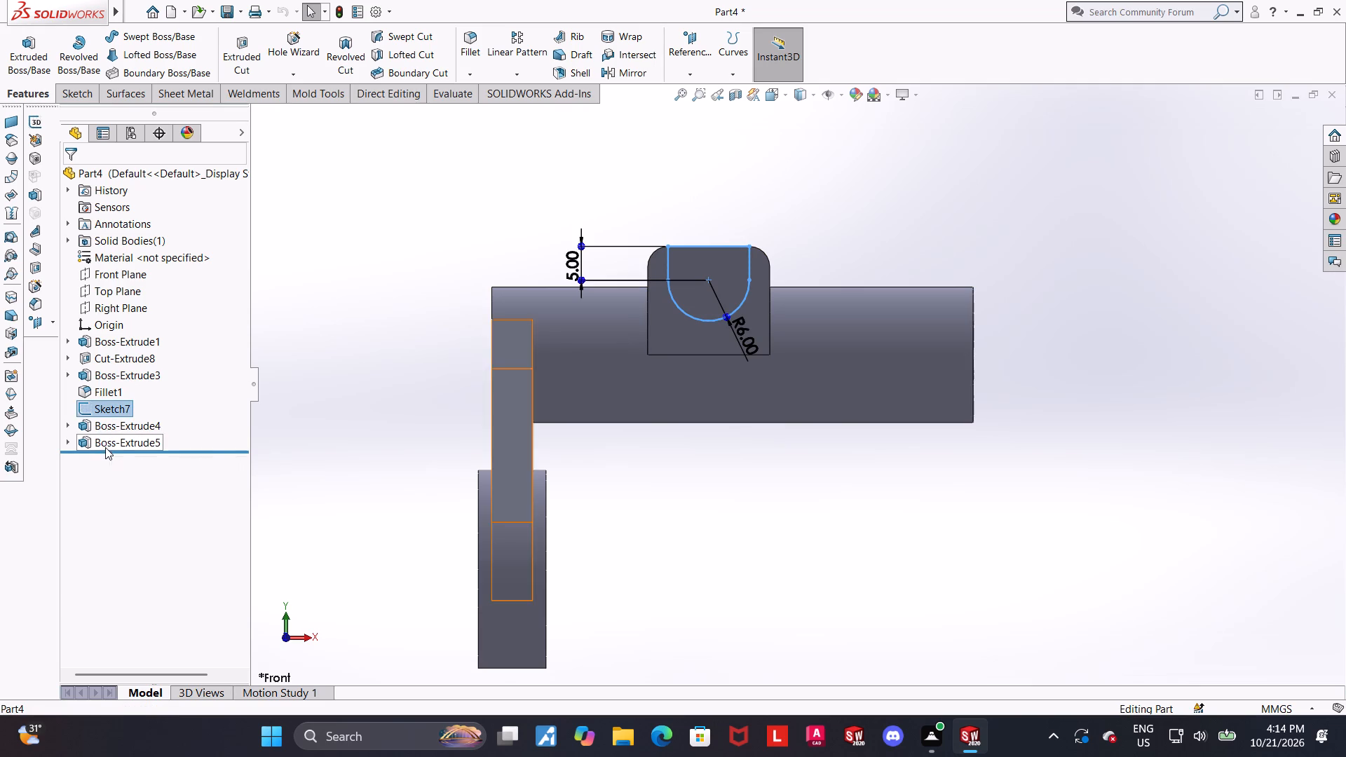
click(252, 434)
click(128, 408)
scroll(632, 391, up, 2)
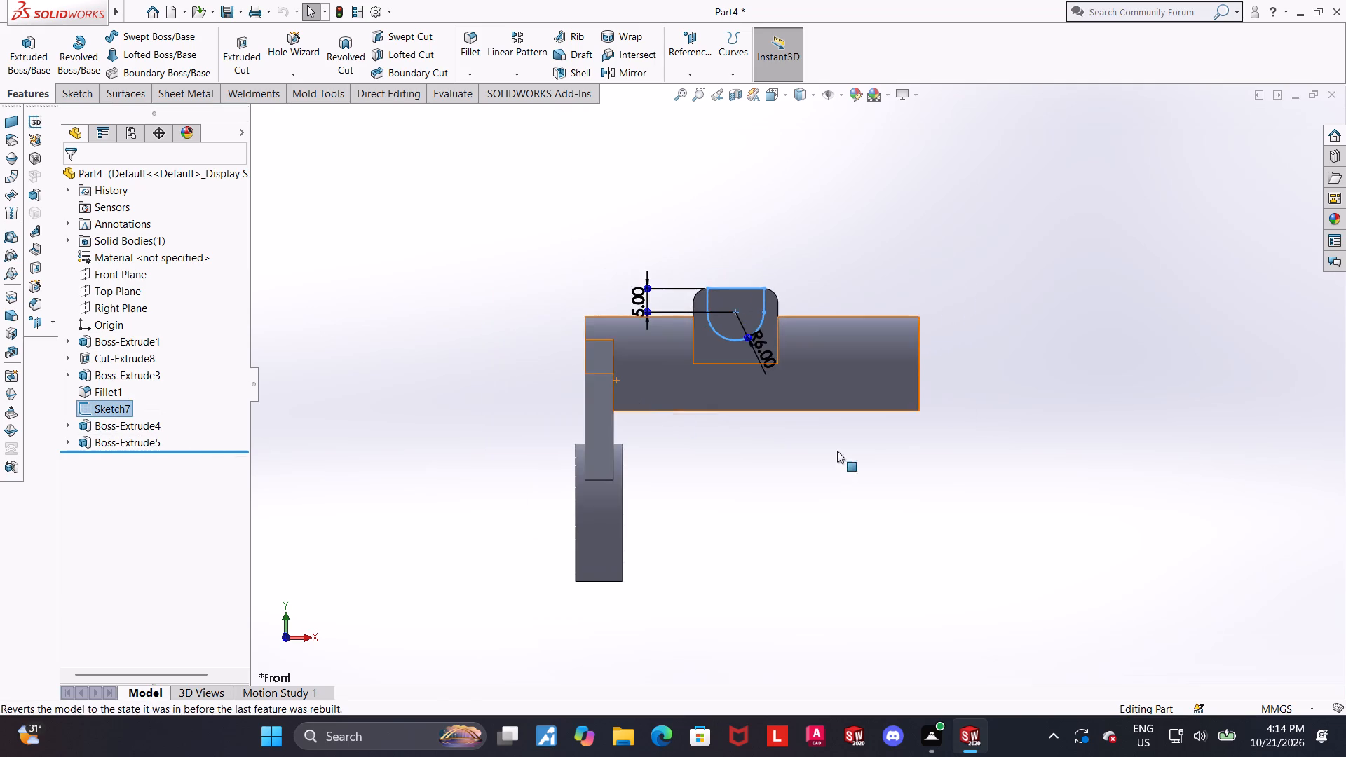
click(859, 456)
scroll(897, 329, down, 3)
middle_drag(881, 341, 871, 348)
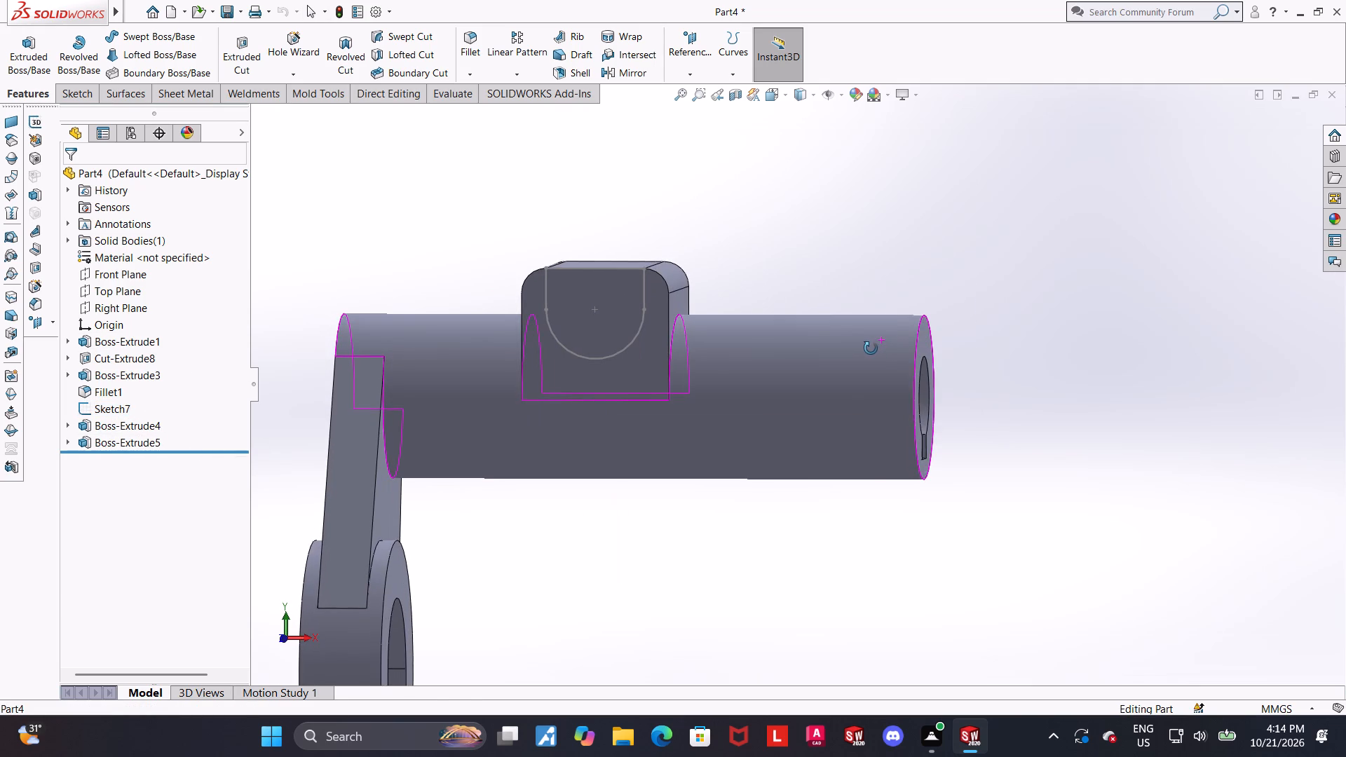
middle_drag(871, 348, 871, 348)
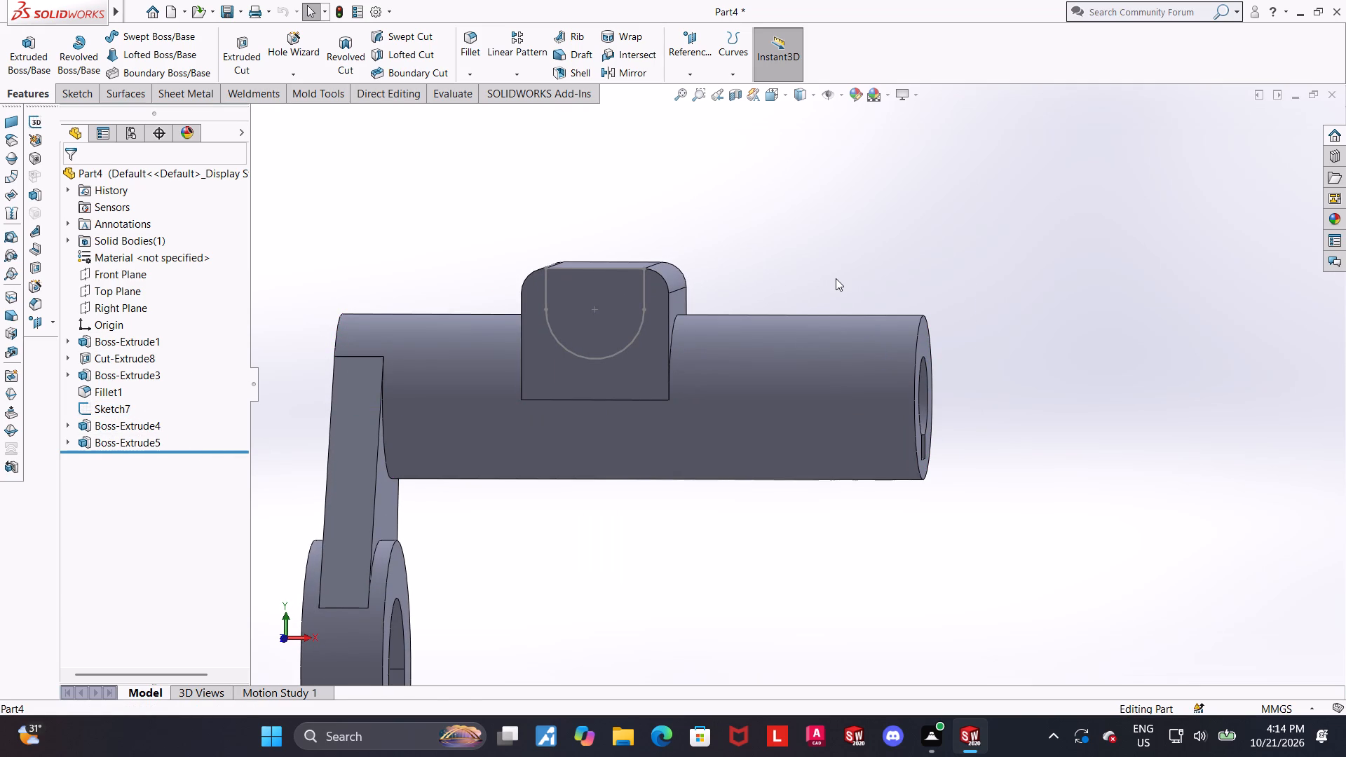
middle_drag(831, 280, 695, 276)
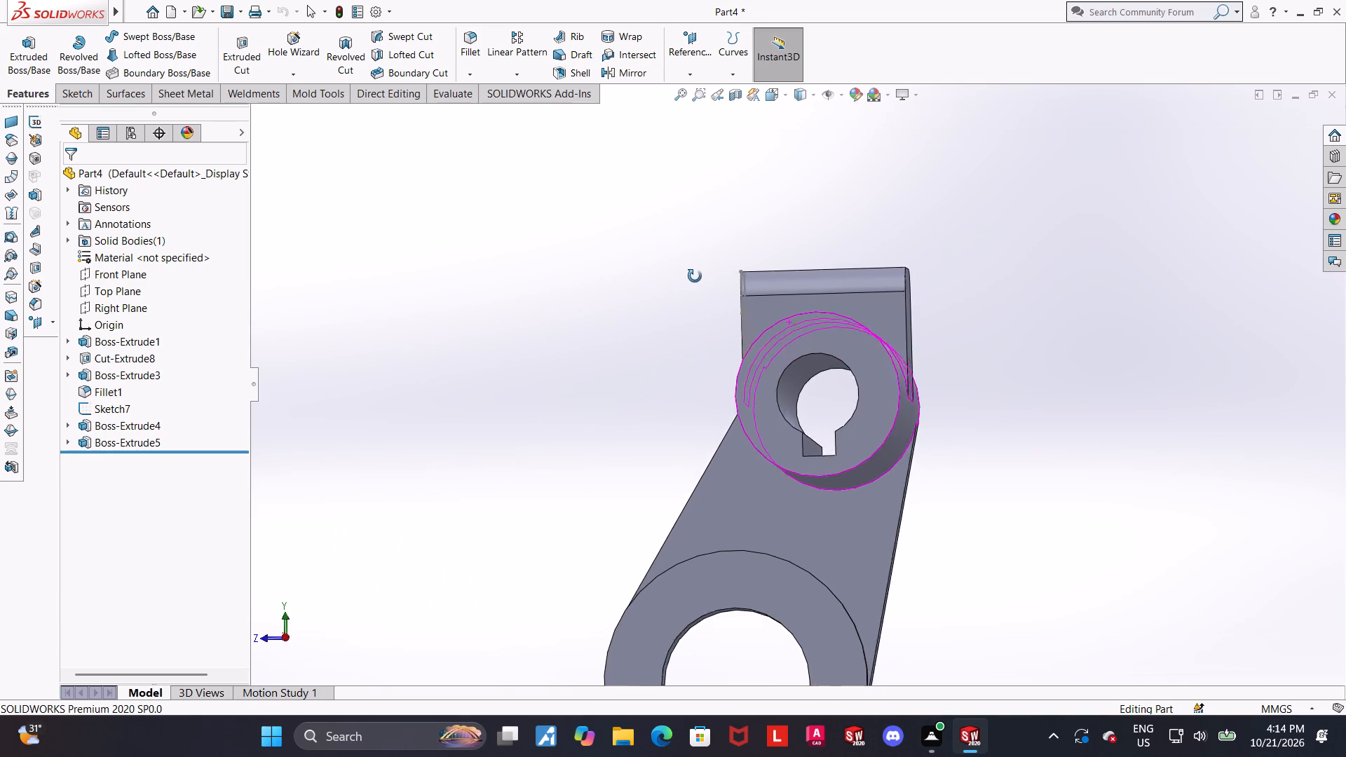
middle_drag(695, 276, 733, 320)
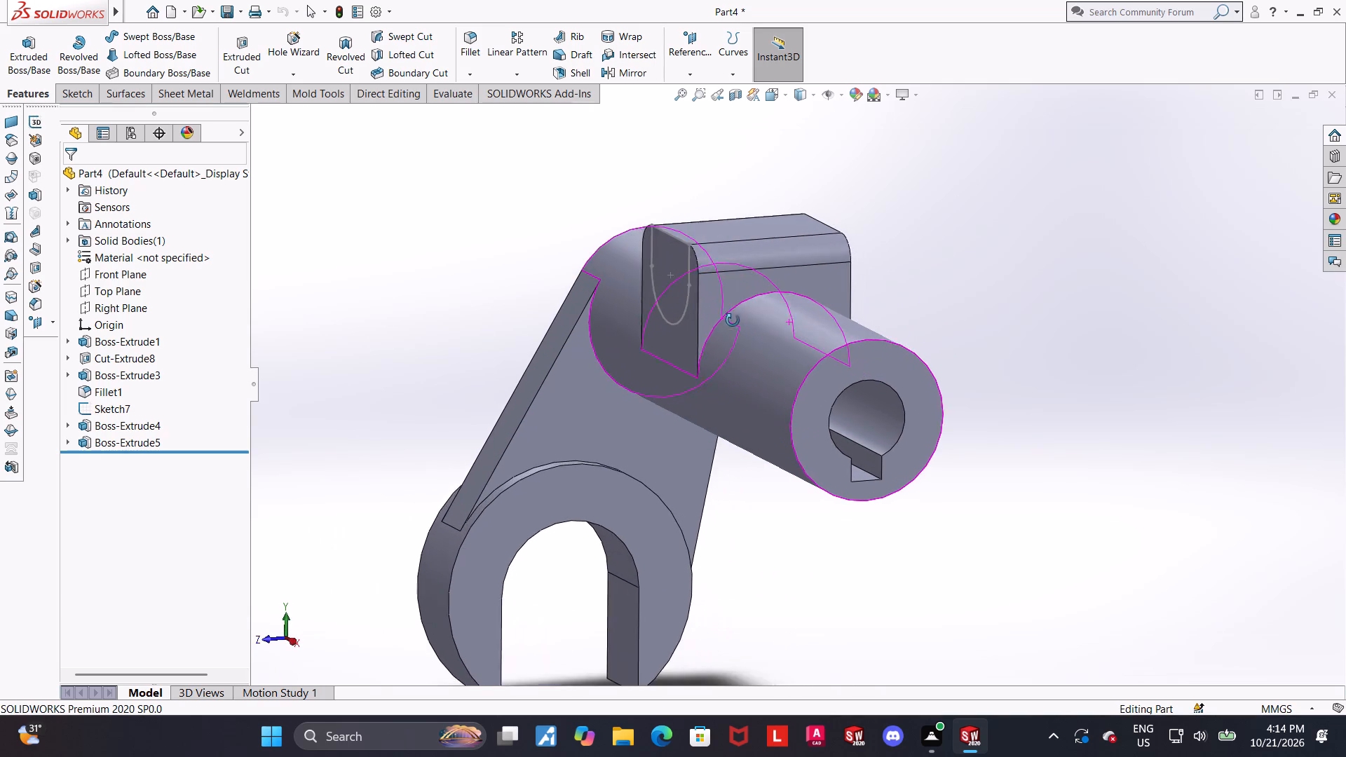
middle_drag(733, 320, 764, 339)
scroll(918, 327, down, 1)
middle_drag(898, 326, 913, 270)
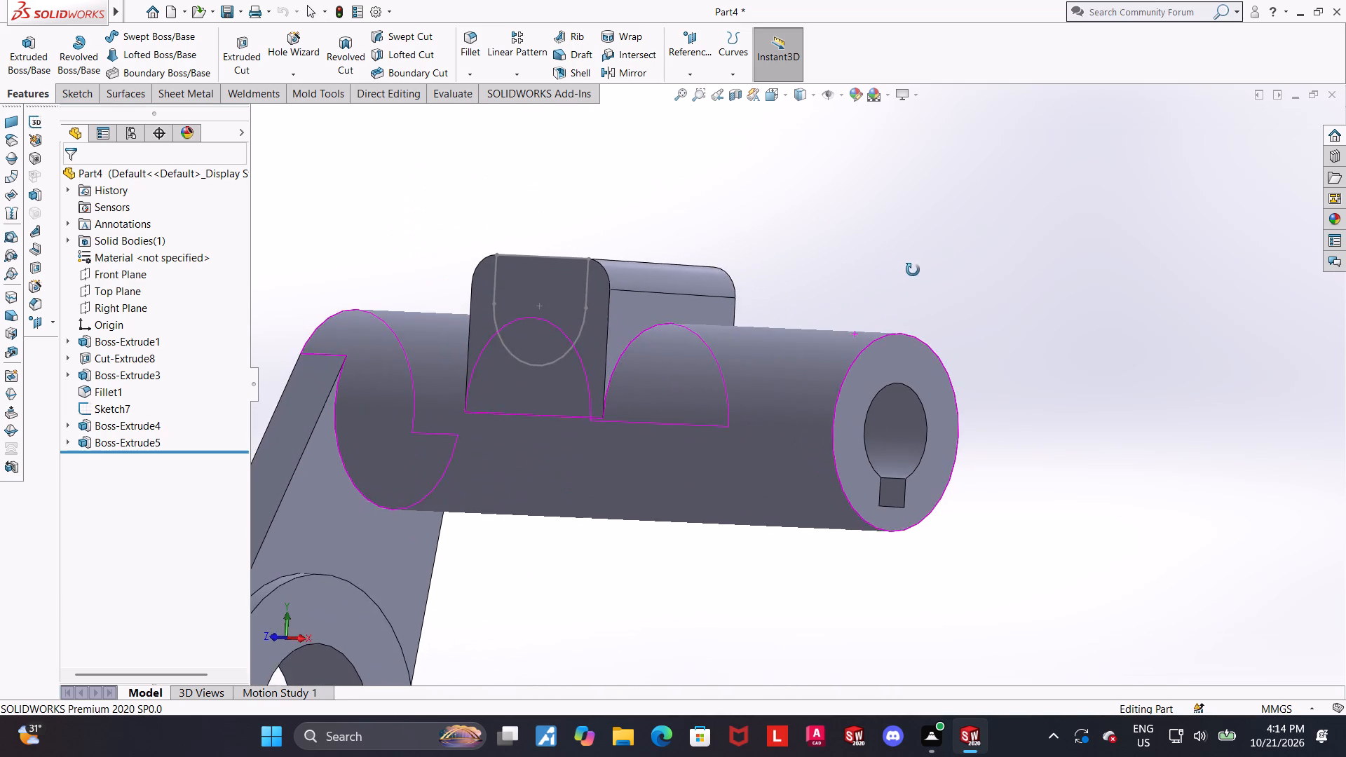
middle_drag(913, 270, 913, 272)
scroll(799, 333, up, 2)
scroll(672, 329, down, 2)
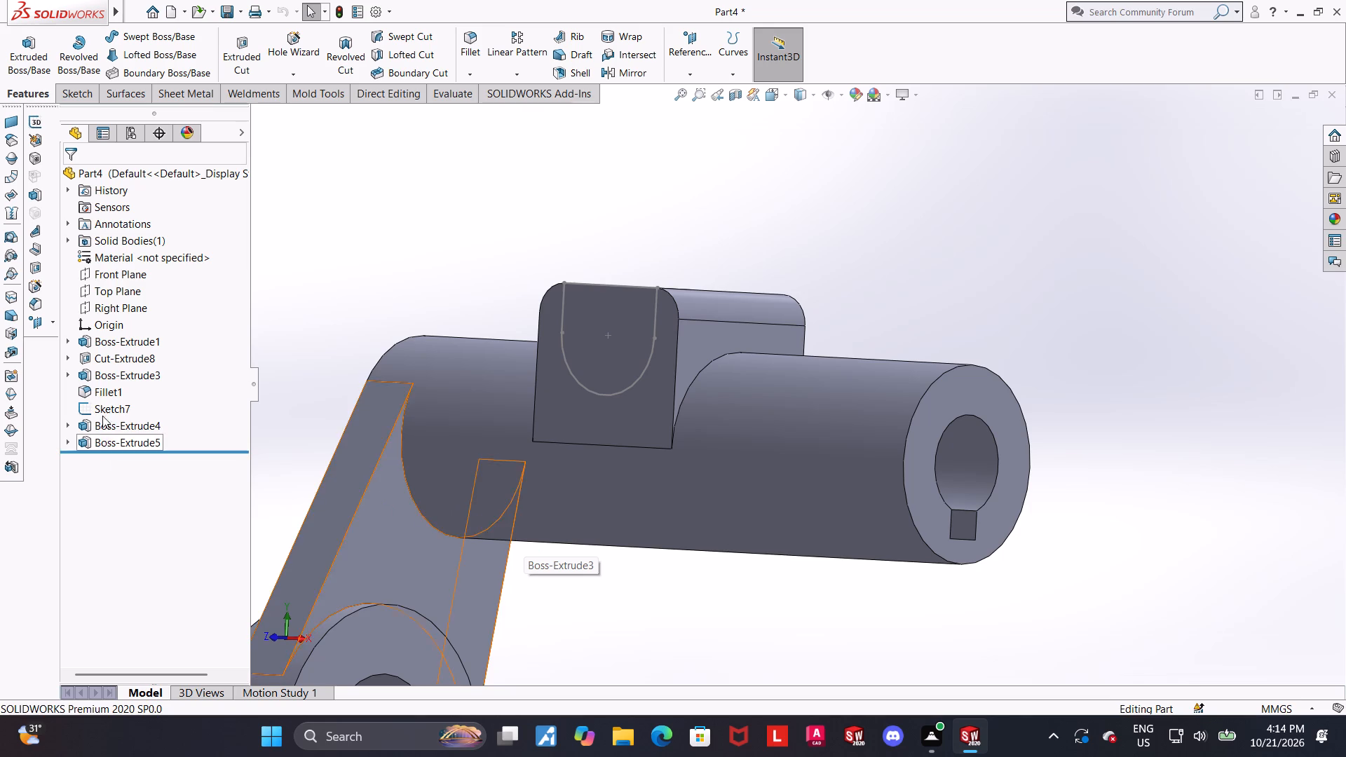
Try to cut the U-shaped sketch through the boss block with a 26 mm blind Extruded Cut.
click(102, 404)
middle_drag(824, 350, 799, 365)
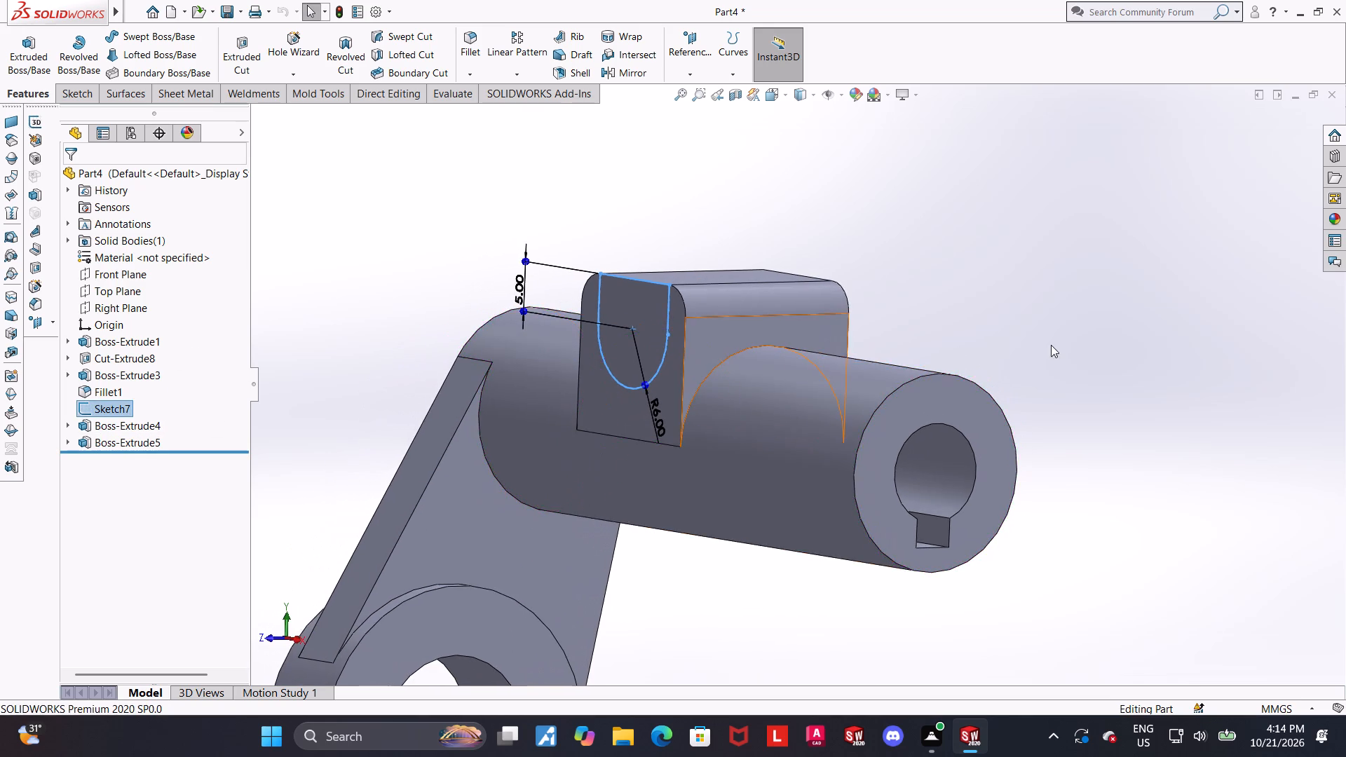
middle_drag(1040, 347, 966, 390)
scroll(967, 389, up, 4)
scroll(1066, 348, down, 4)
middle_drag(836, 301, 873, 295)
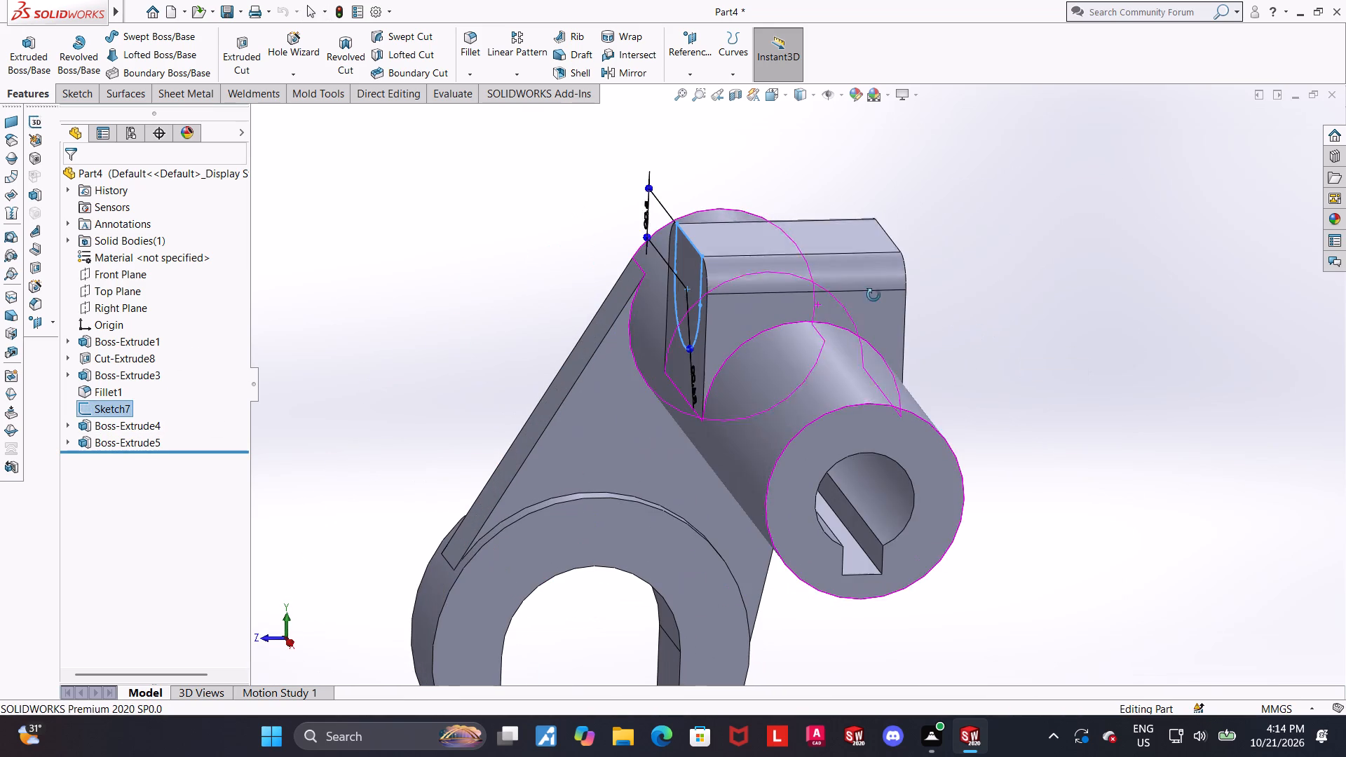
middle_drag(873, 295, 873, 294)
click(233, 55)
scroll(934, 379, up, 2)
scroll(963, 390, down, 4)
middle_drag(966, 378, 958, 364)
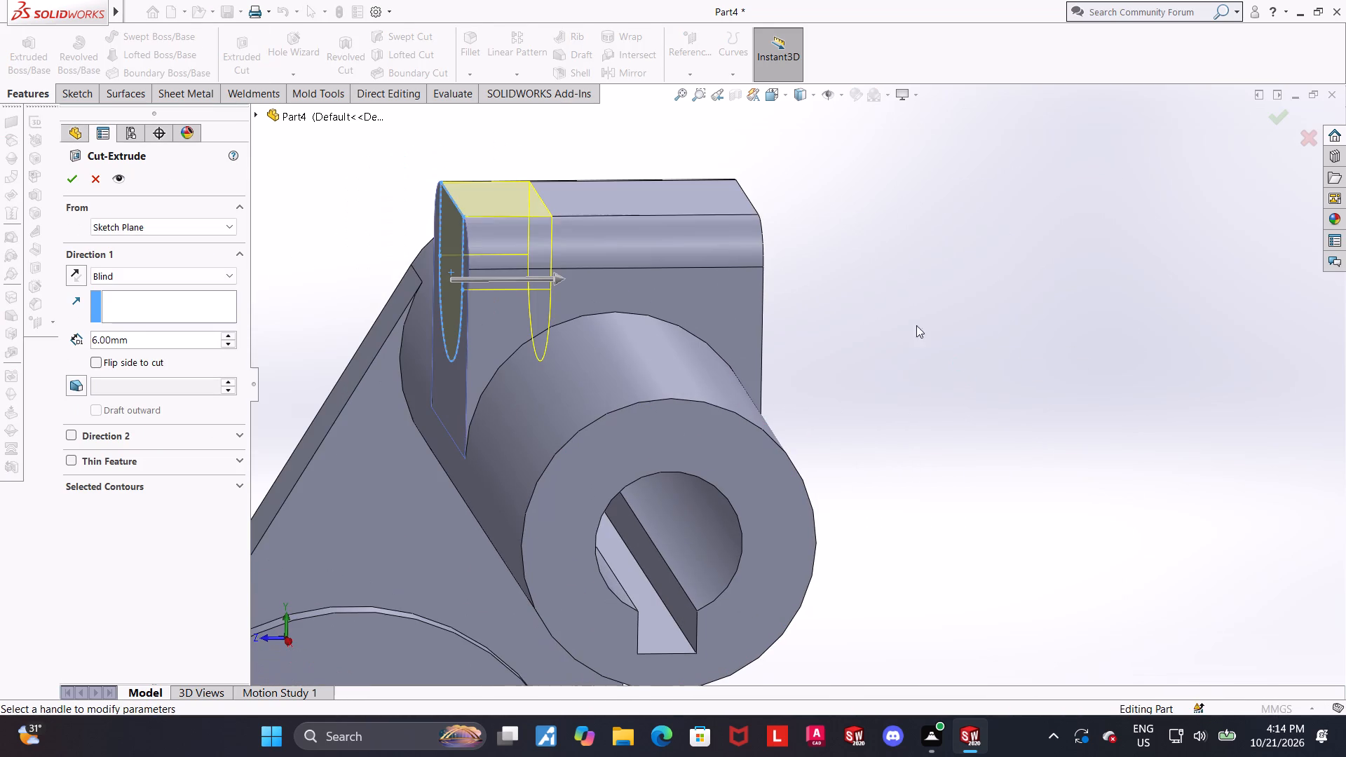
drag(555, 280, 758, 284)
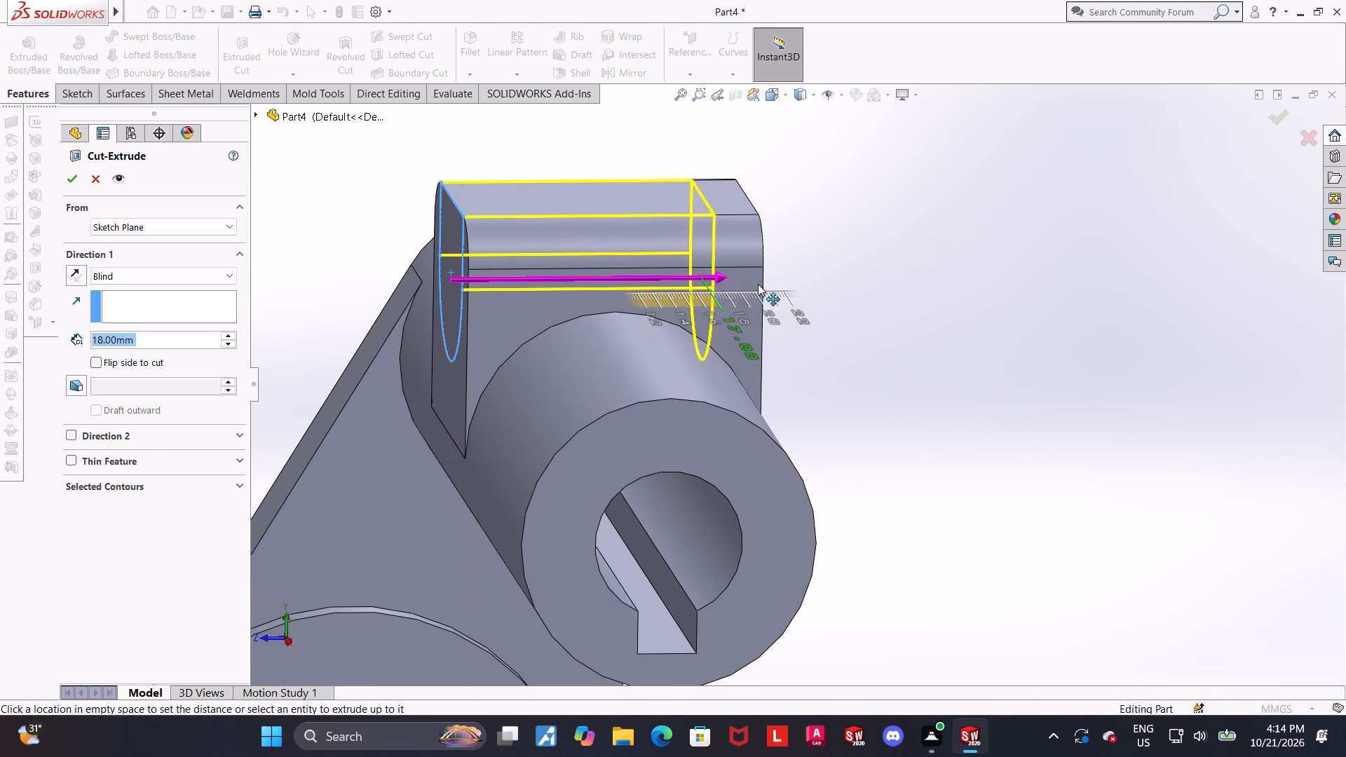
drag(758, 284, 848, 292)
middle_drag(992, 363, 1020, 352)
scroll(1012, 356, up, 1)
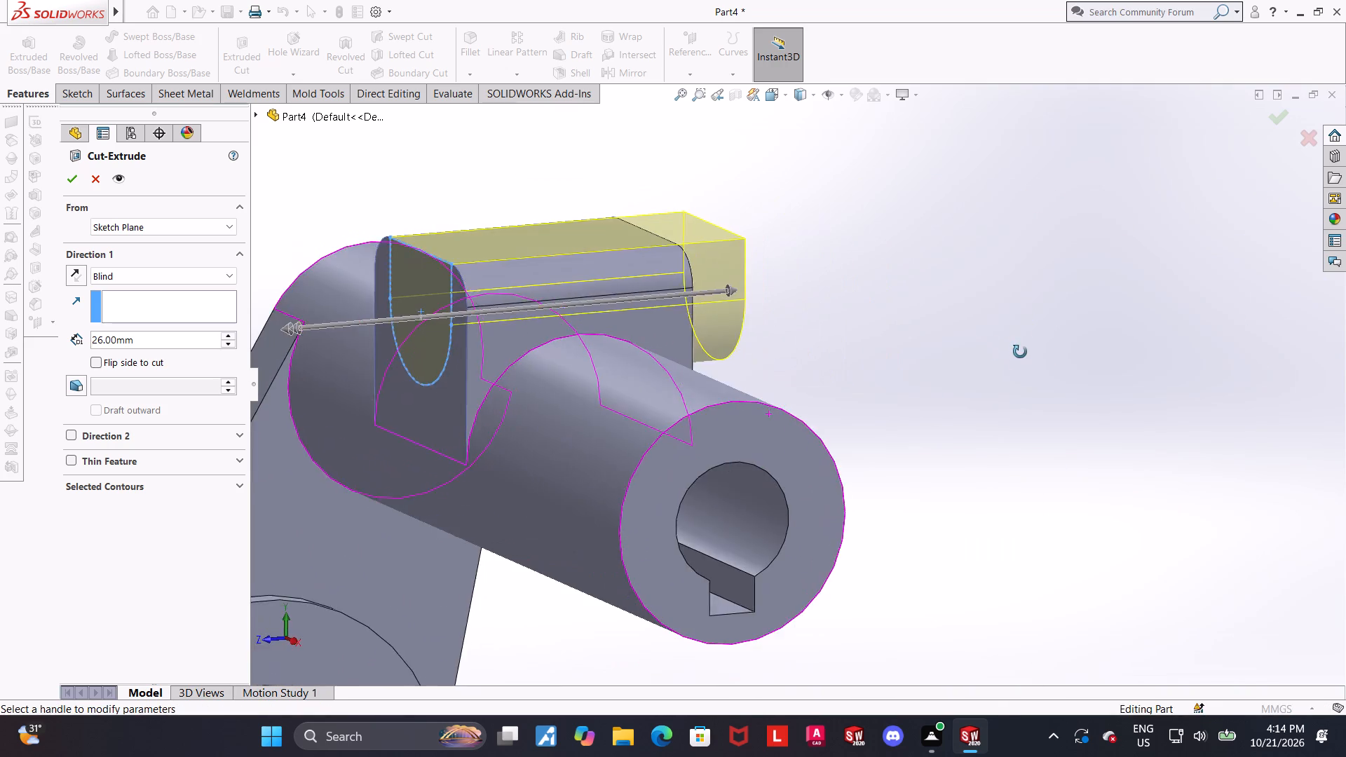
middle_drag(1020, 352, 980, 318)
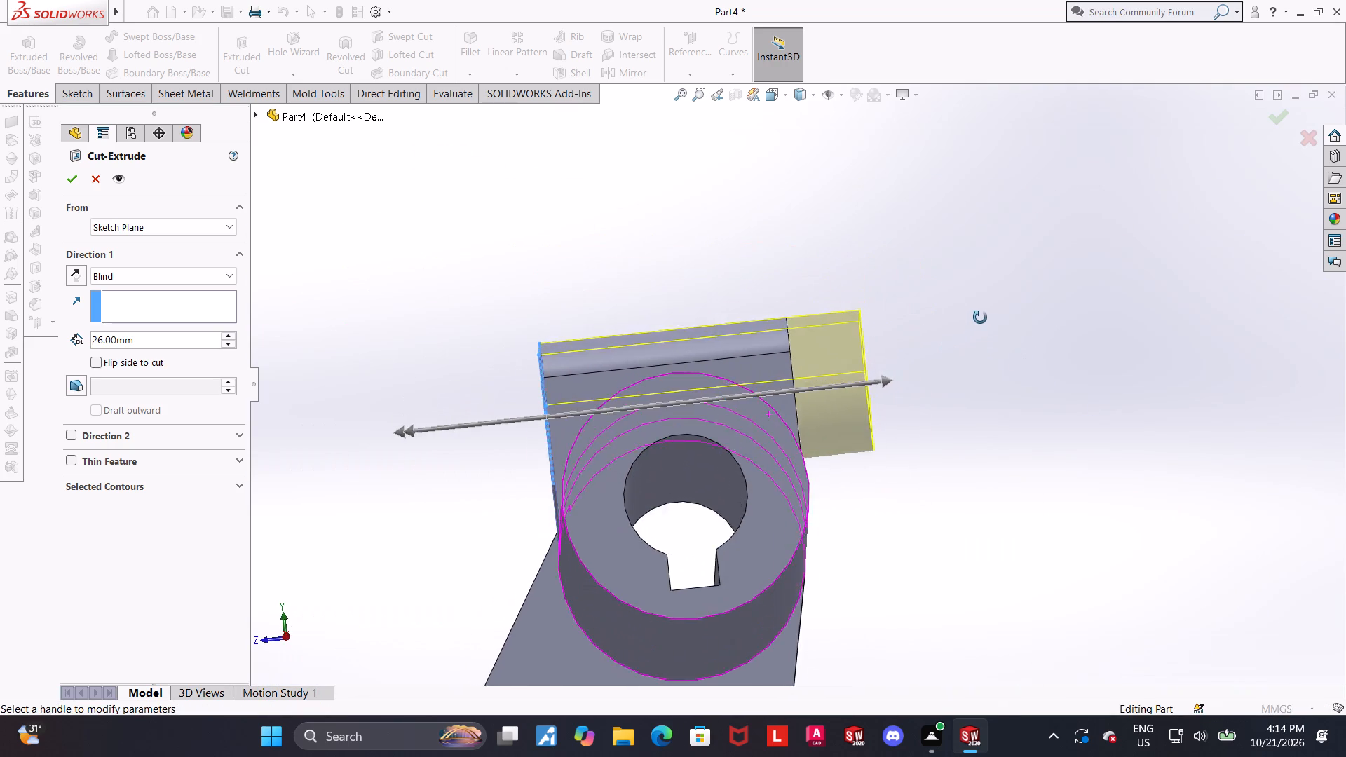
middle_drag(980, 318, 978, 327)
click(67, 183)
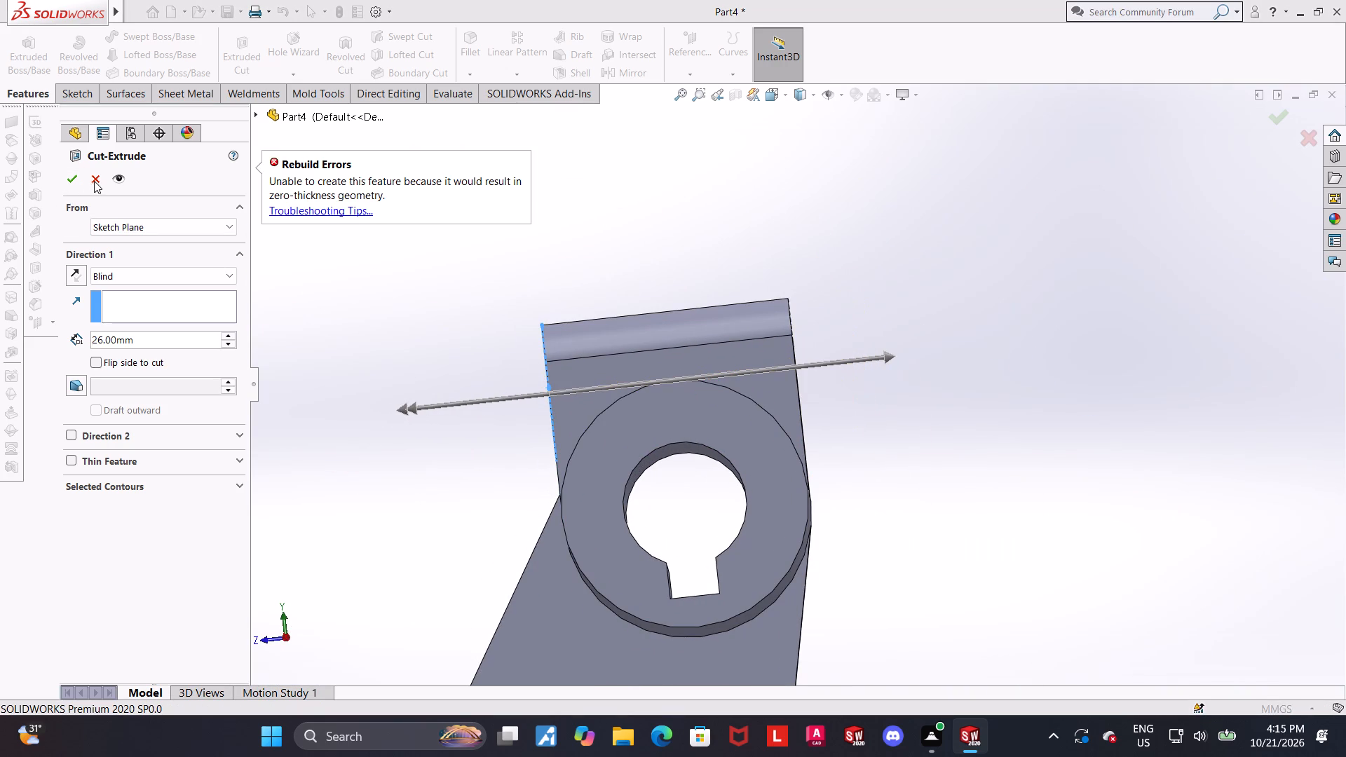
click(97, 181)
Open the boss block's U-shaped sketch for editing and view it face-on.
scroll(803, 463, up, 3)
middle_drag(803, 463, 841, 479)
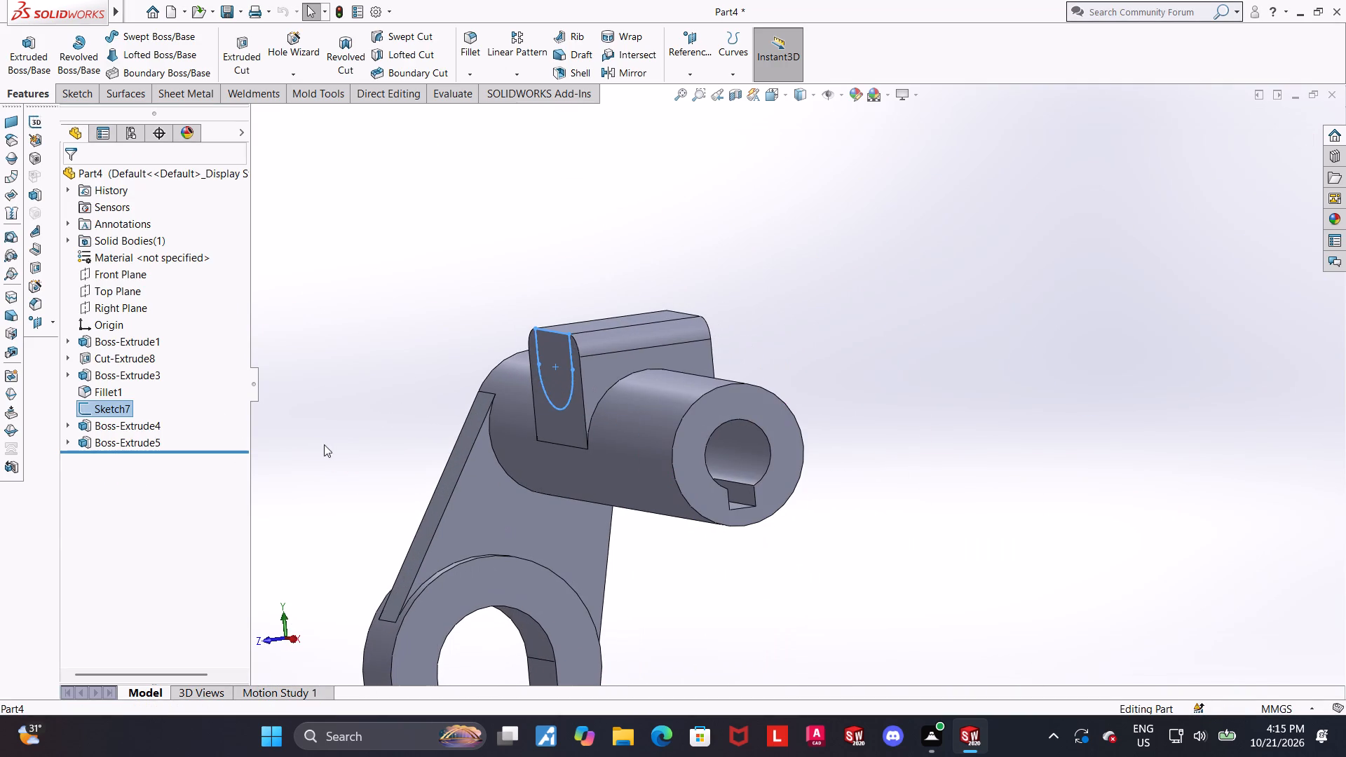
click(125, 406)
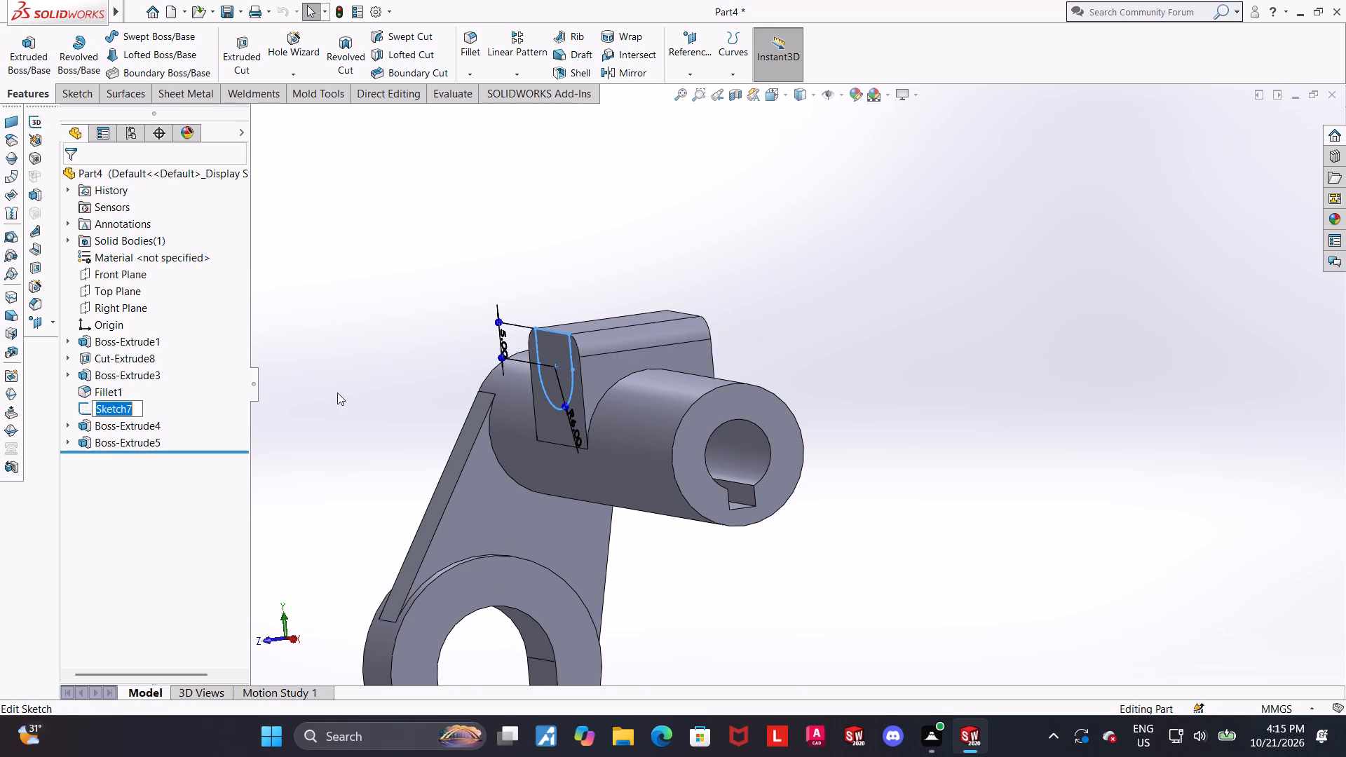
click(337, 393)
click(102, 413)
click(116, 371)
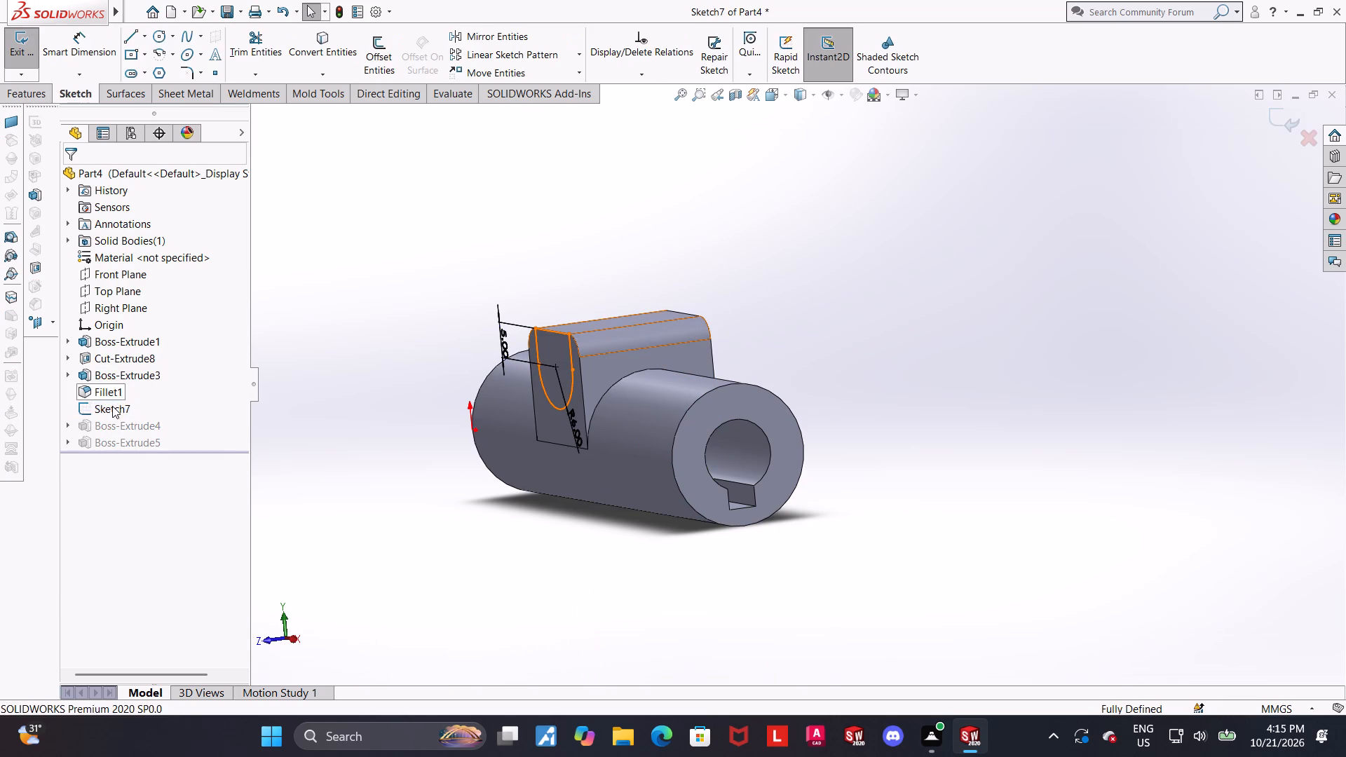
click(112, 406)
click(153, 387)
click(906, 533)
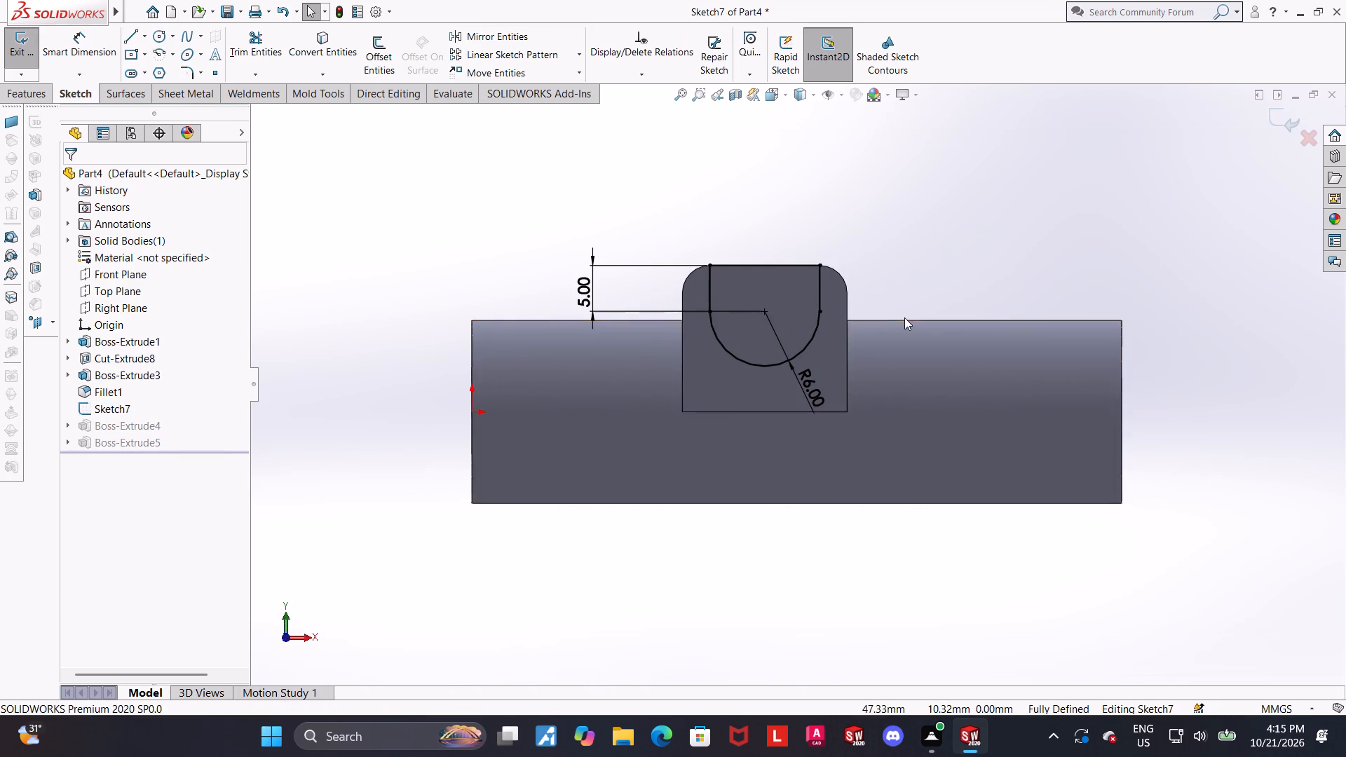
scroll(904, 318, down, 2)
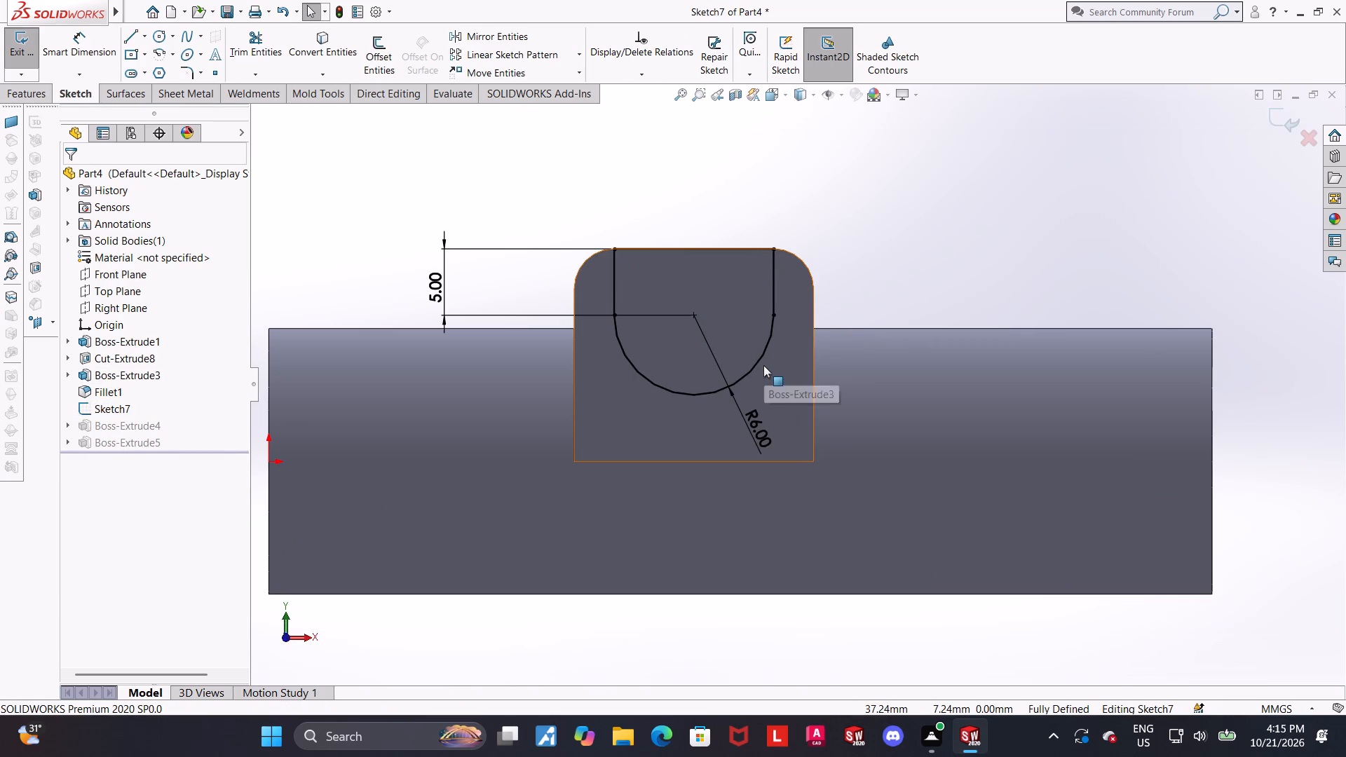
scroll(761, 362, up, 2)
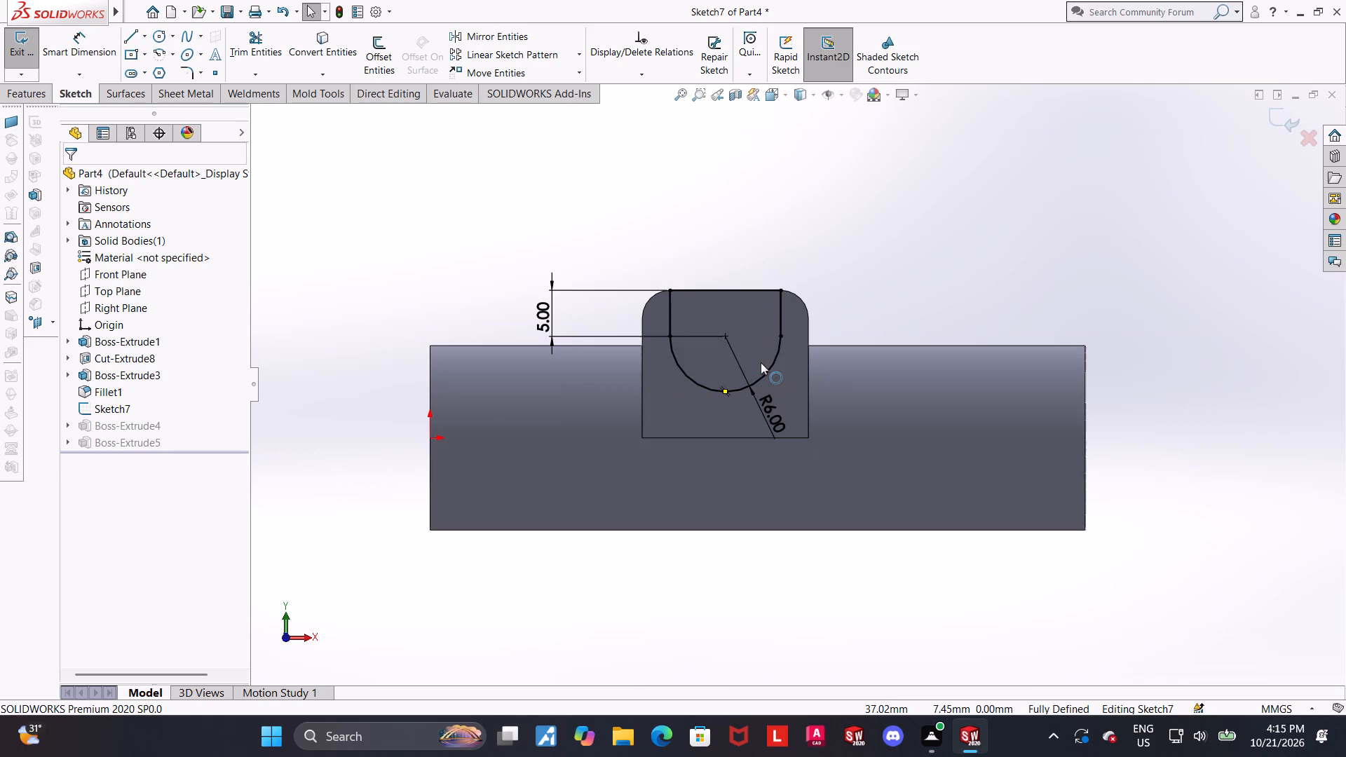
scroll(761, 362, up, 1)
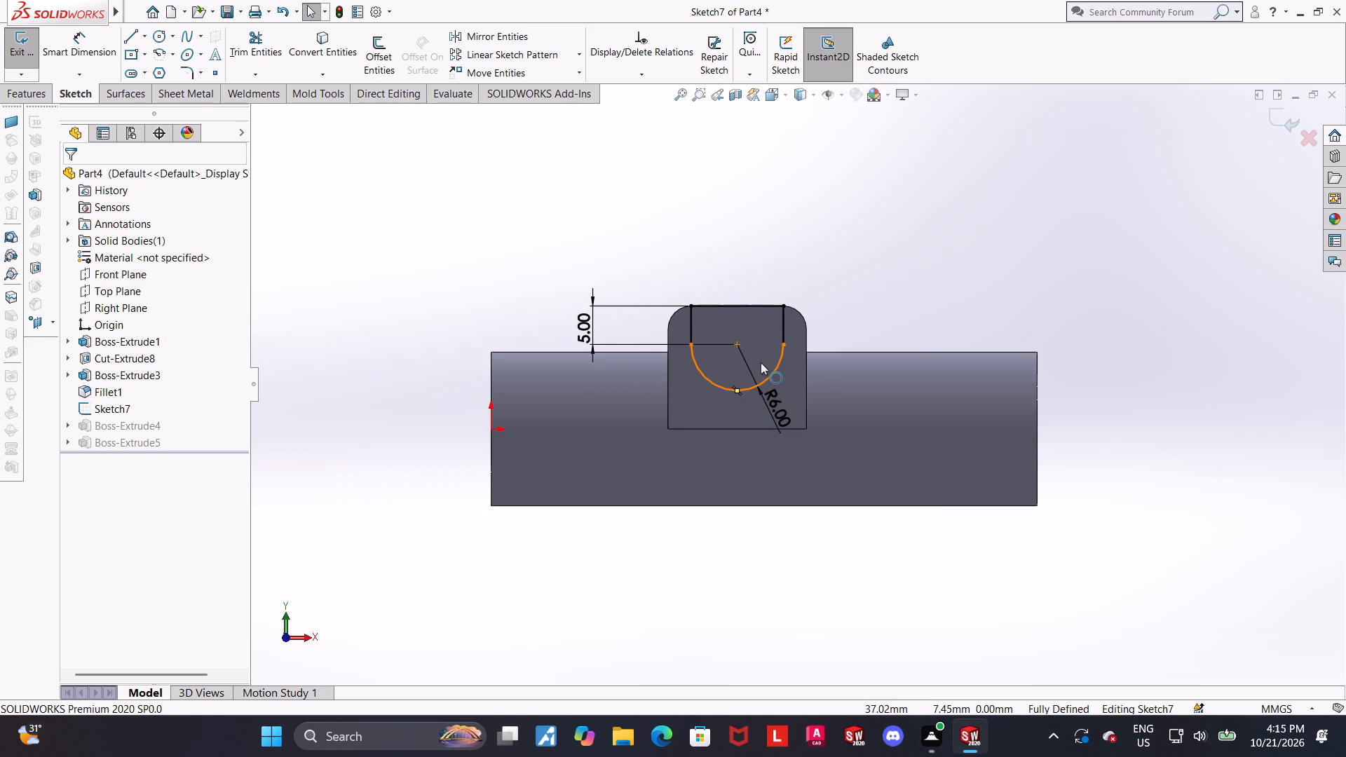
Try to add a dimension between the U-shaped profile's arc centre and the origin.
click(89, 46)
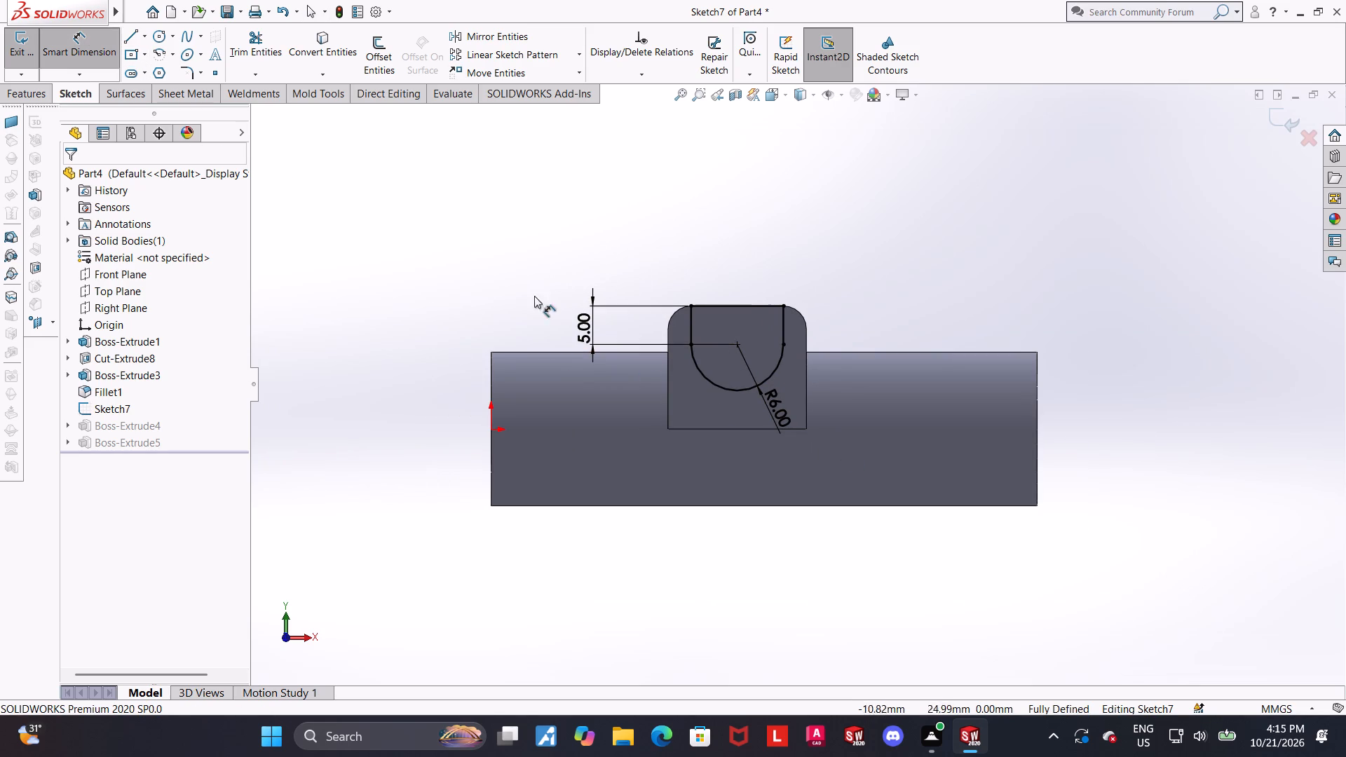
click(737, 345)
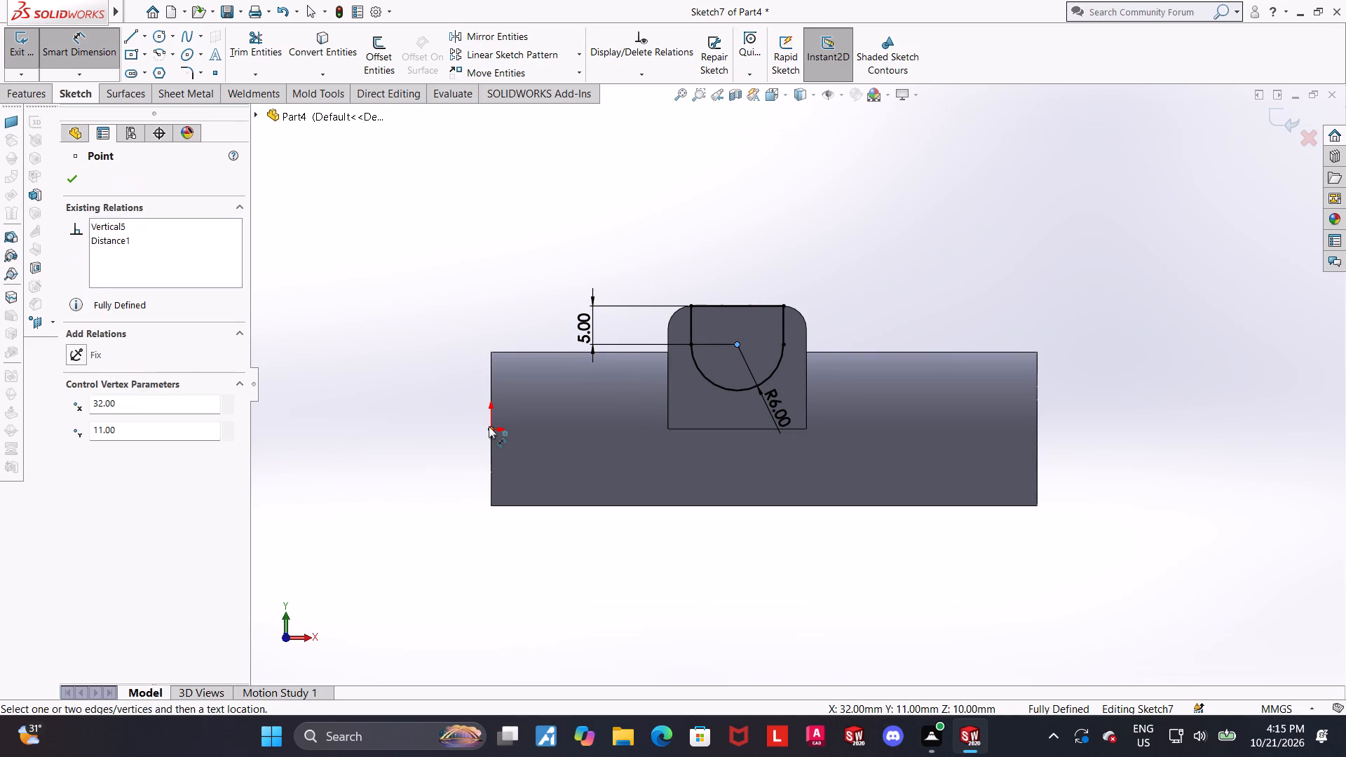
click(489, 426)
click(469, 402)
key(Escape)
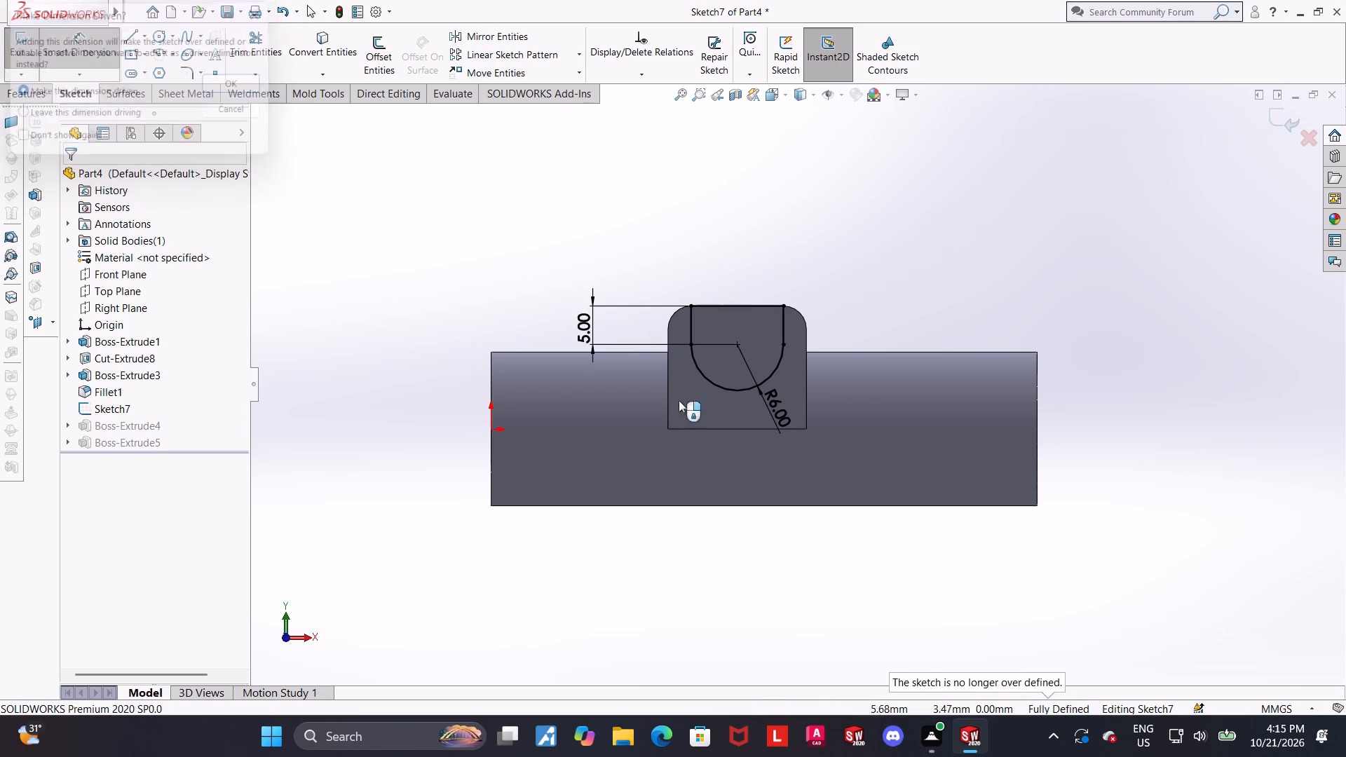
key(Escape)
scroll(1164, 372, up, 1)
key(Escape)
Examine how the U-shaped profile sits on the boss block's face, both face-on and from oblique angles.
scroll(1085, 377, down, 1)
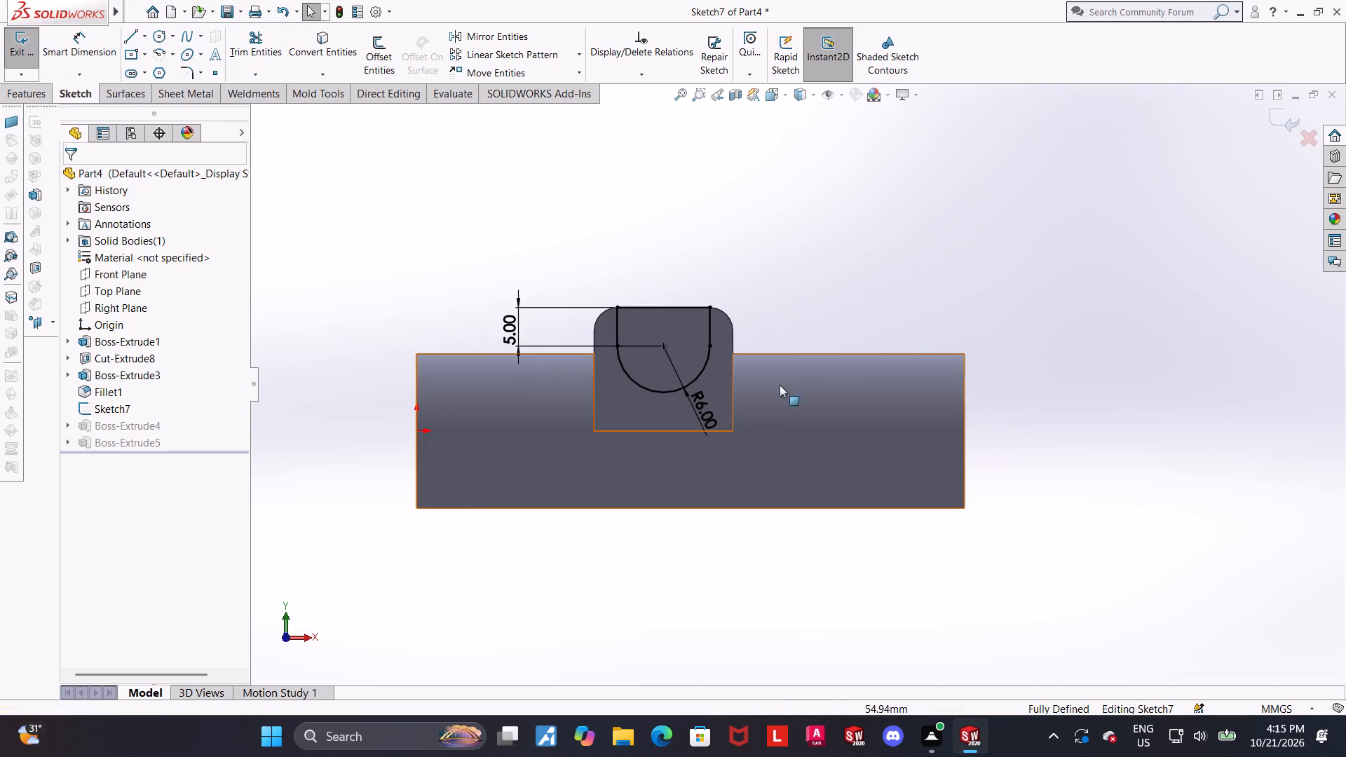
scroll(805, 375, down, 1)
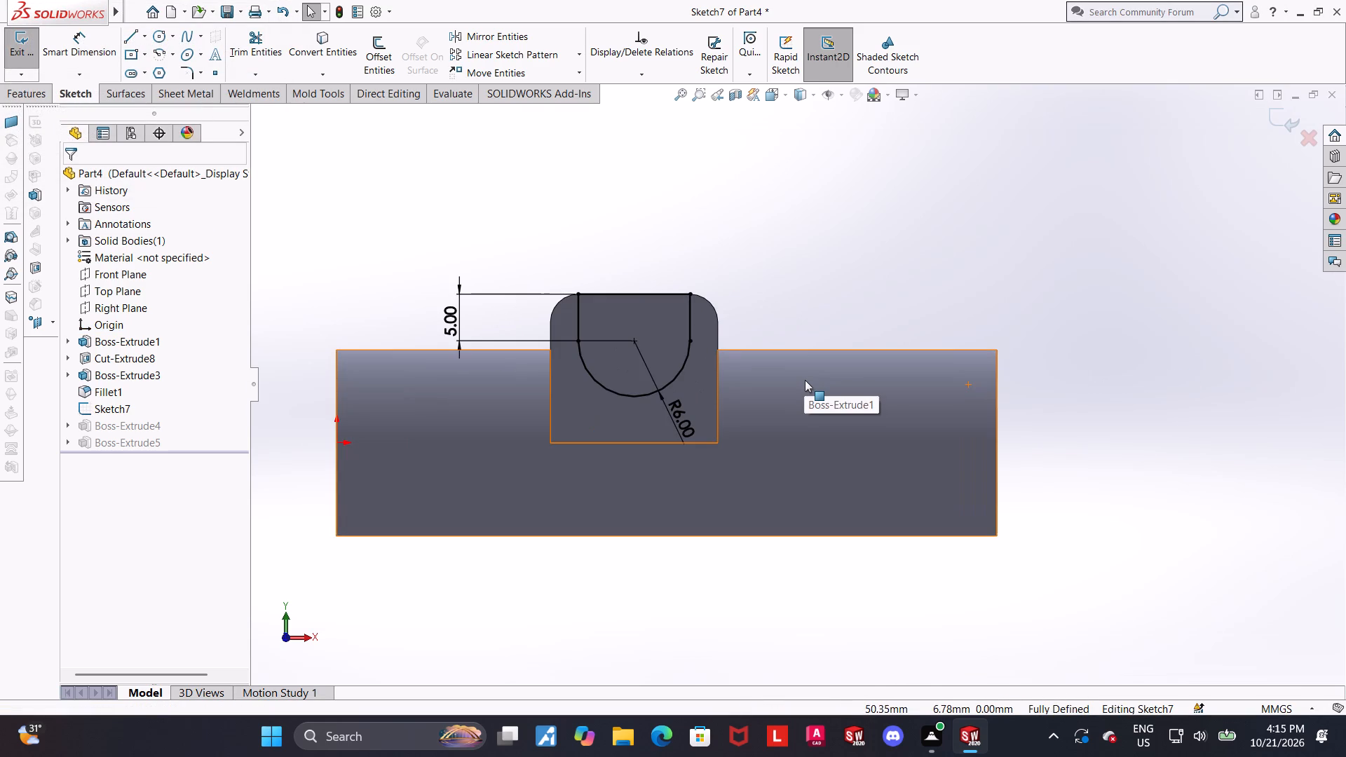
scroll(805, 380, up, 1)
key(Escape)
scroll(777, 334, down, 2)
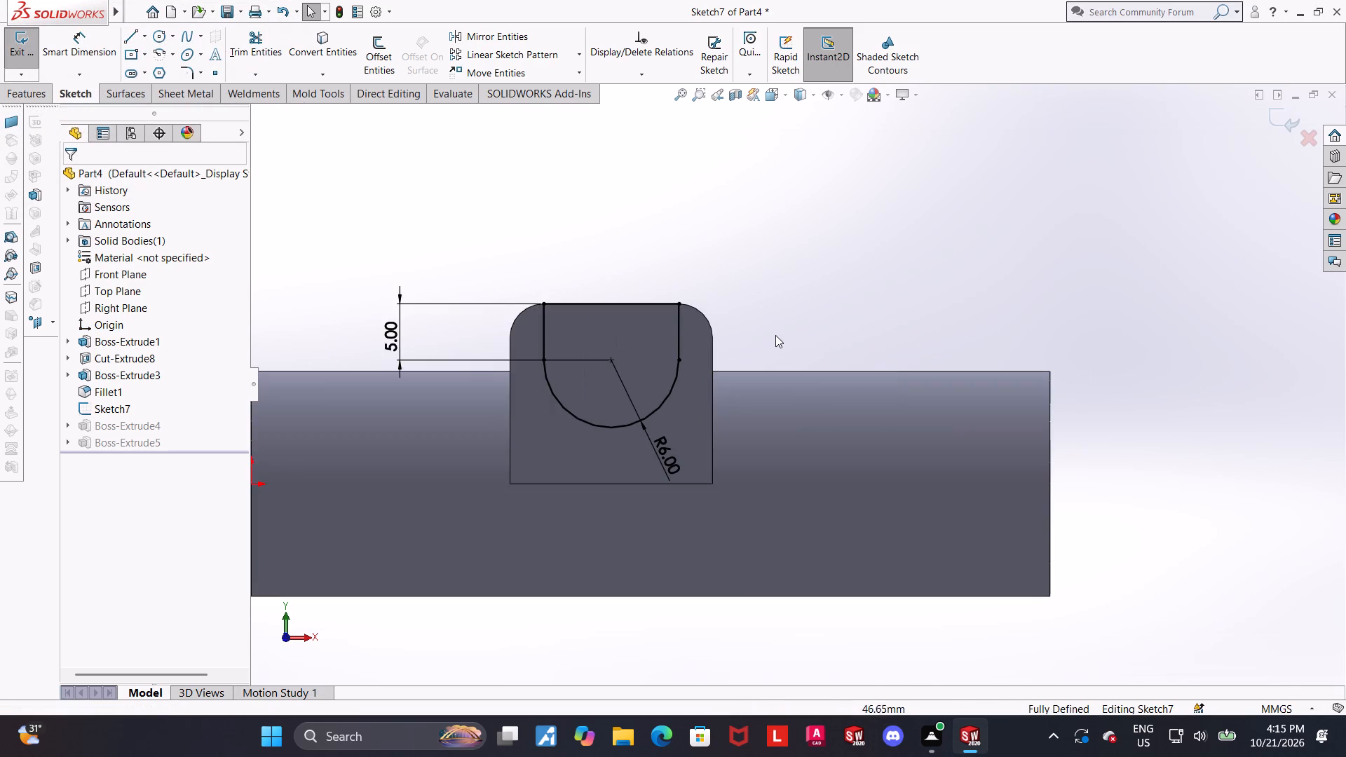
middle_drag(775, 357, 720, 400)
scroll(720, 399, up, 2)
middle_drag(721, 395, 703, 407)
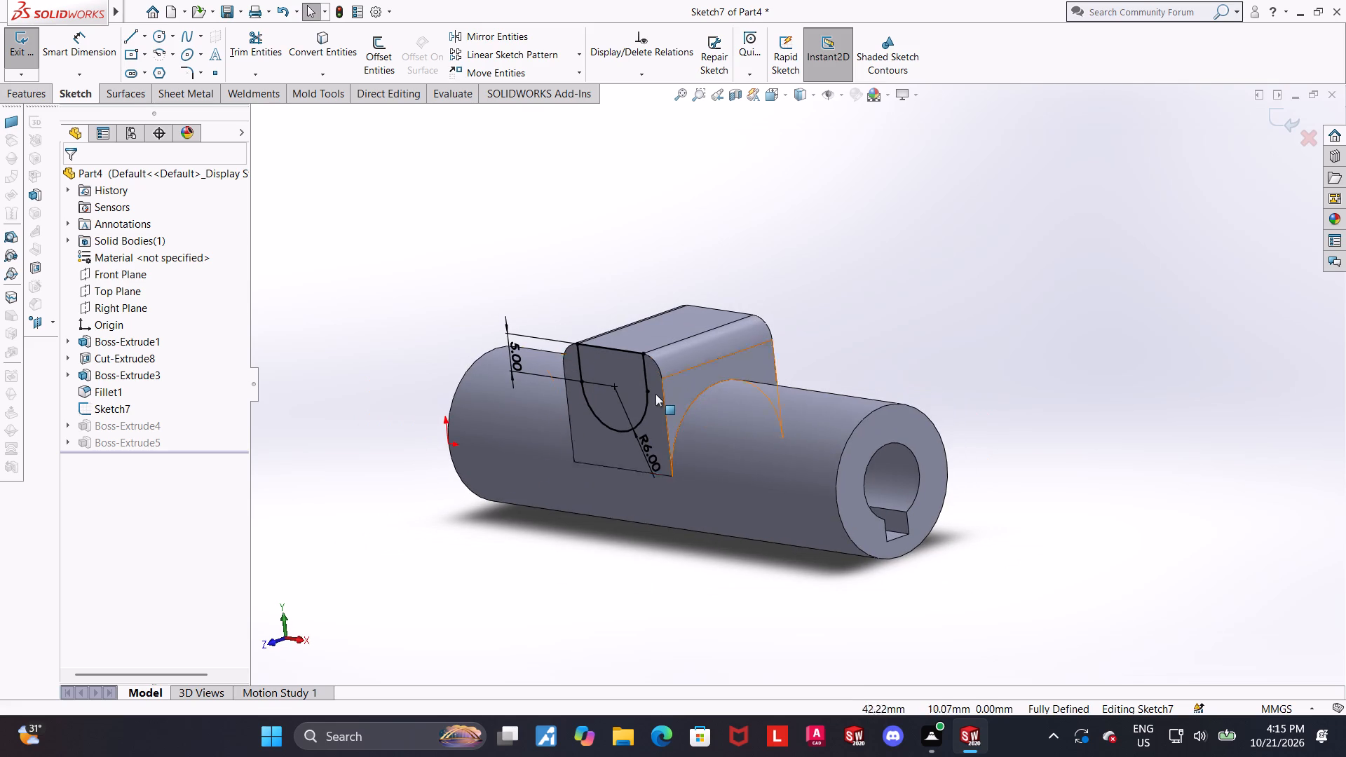
middle_drag(647, 400, 637, 406)
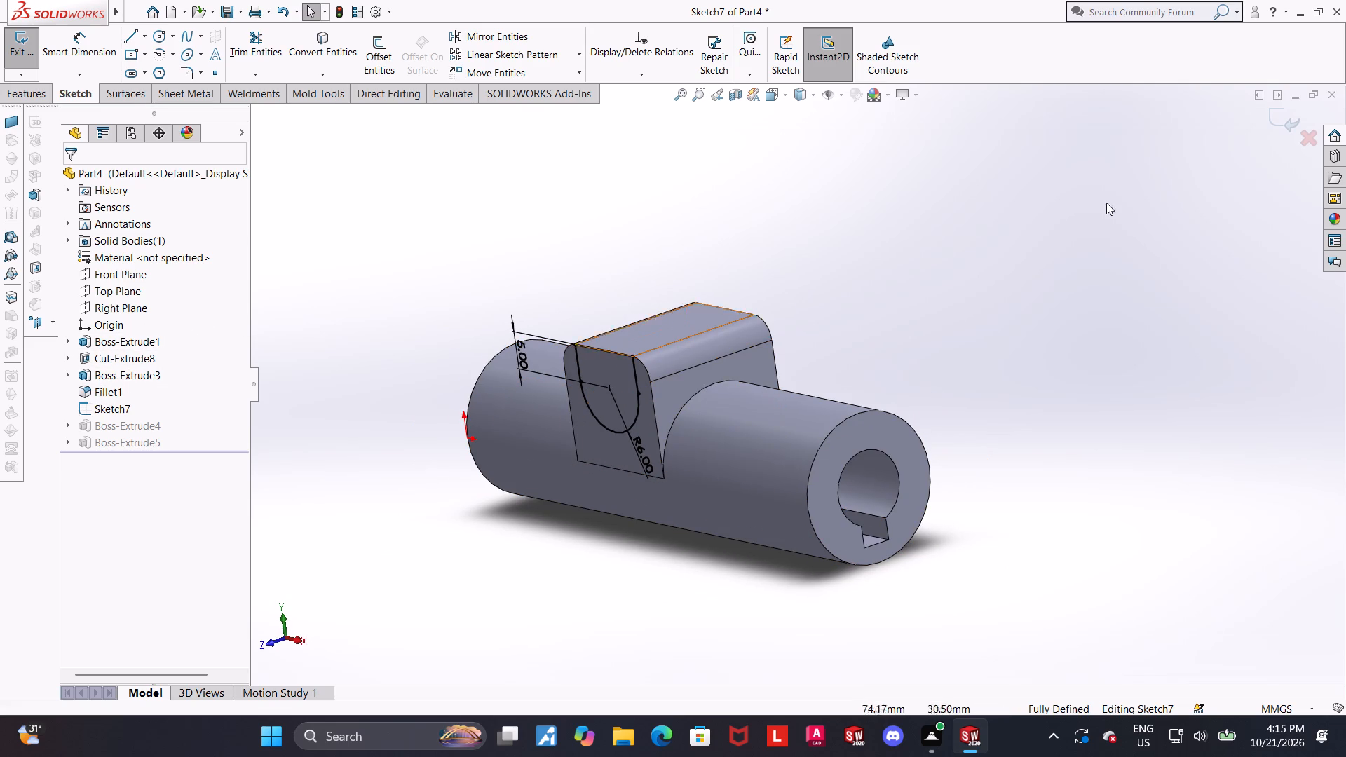
Move the U-shaped sketch from the boss block's face to the Front Plane.
click(1280, 121)
right_click(105, 407)
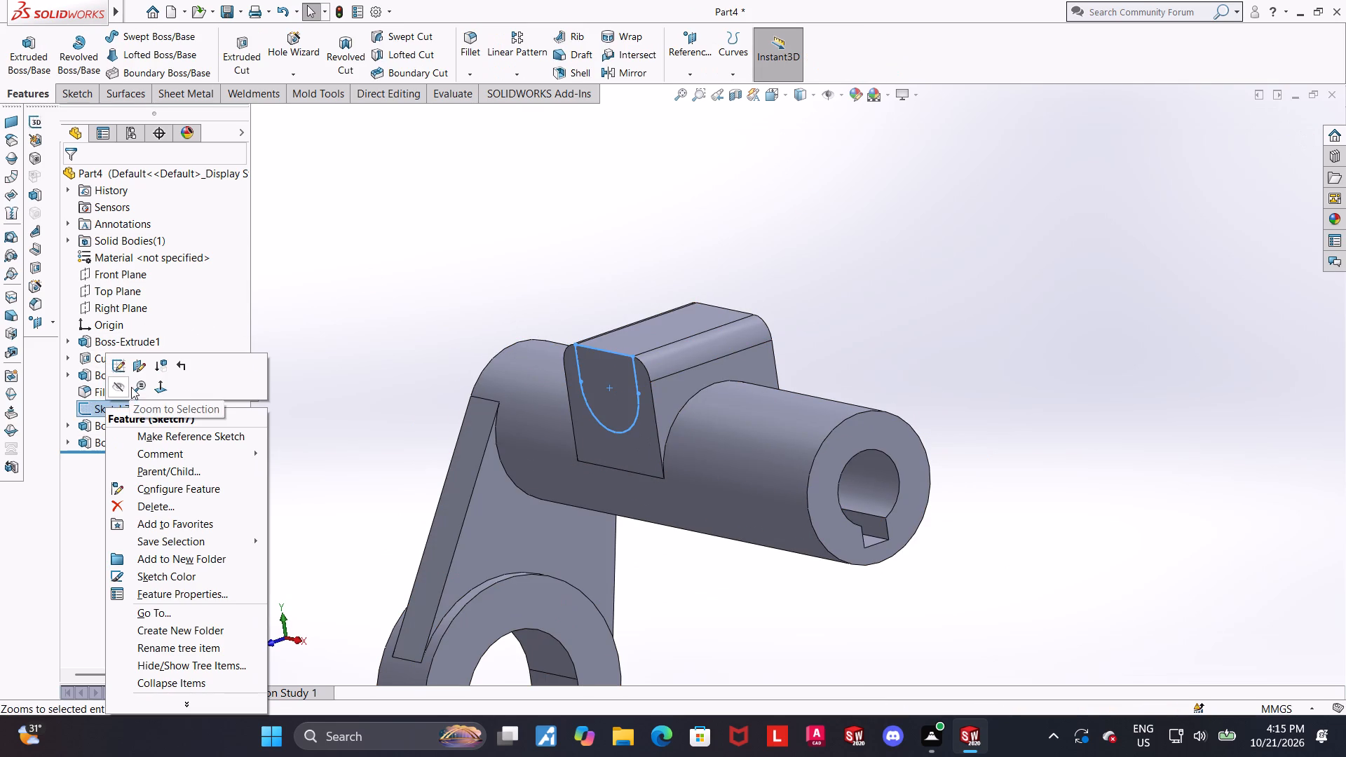
click(142, 365)
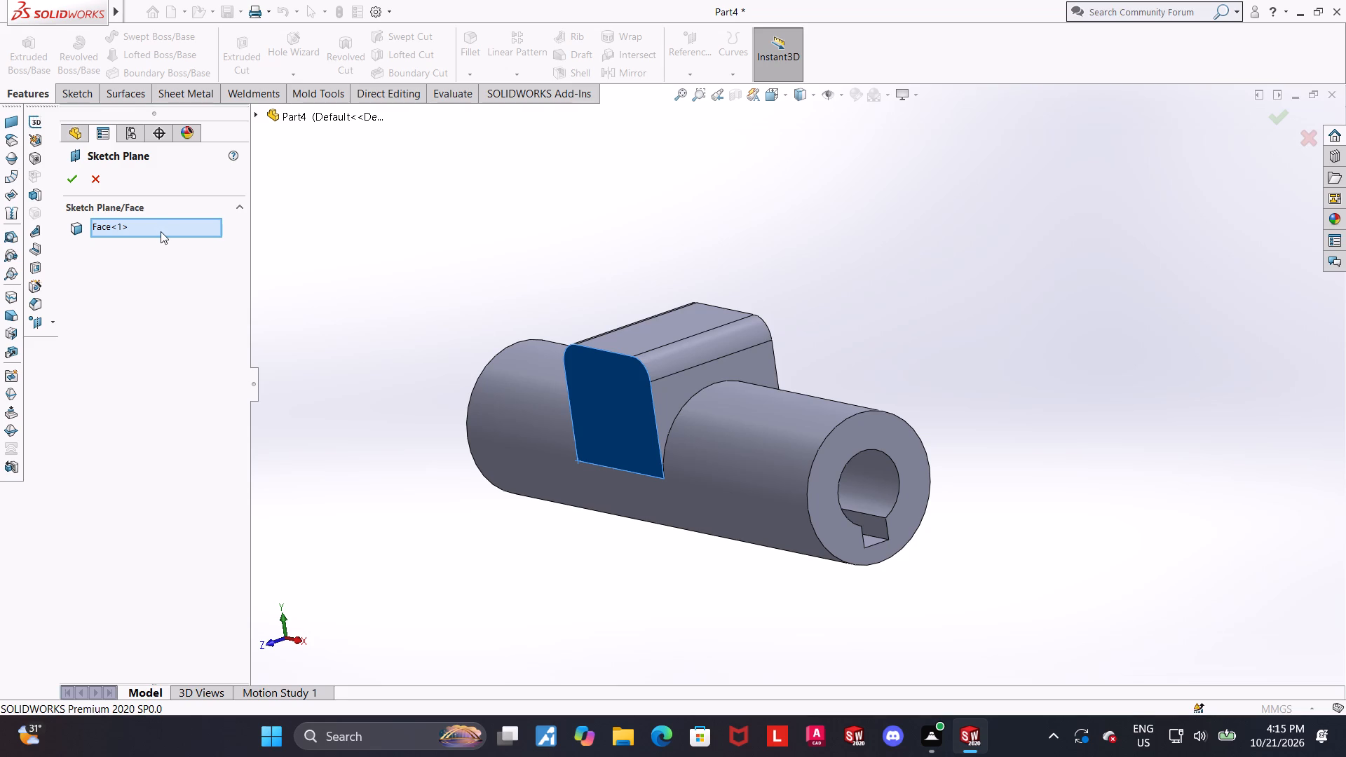
right_click(162, 233)
right_click(182, 227)
click(214, 256)
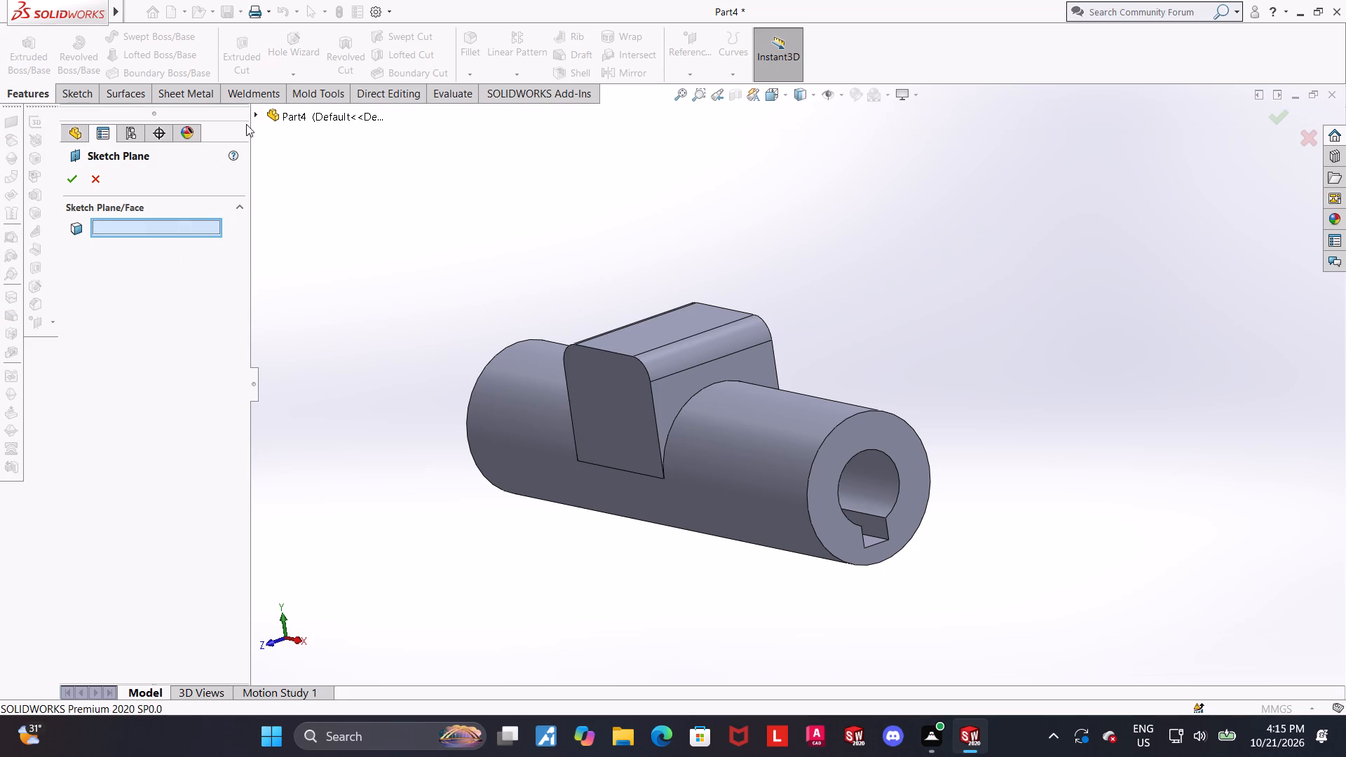
click(257, 112)
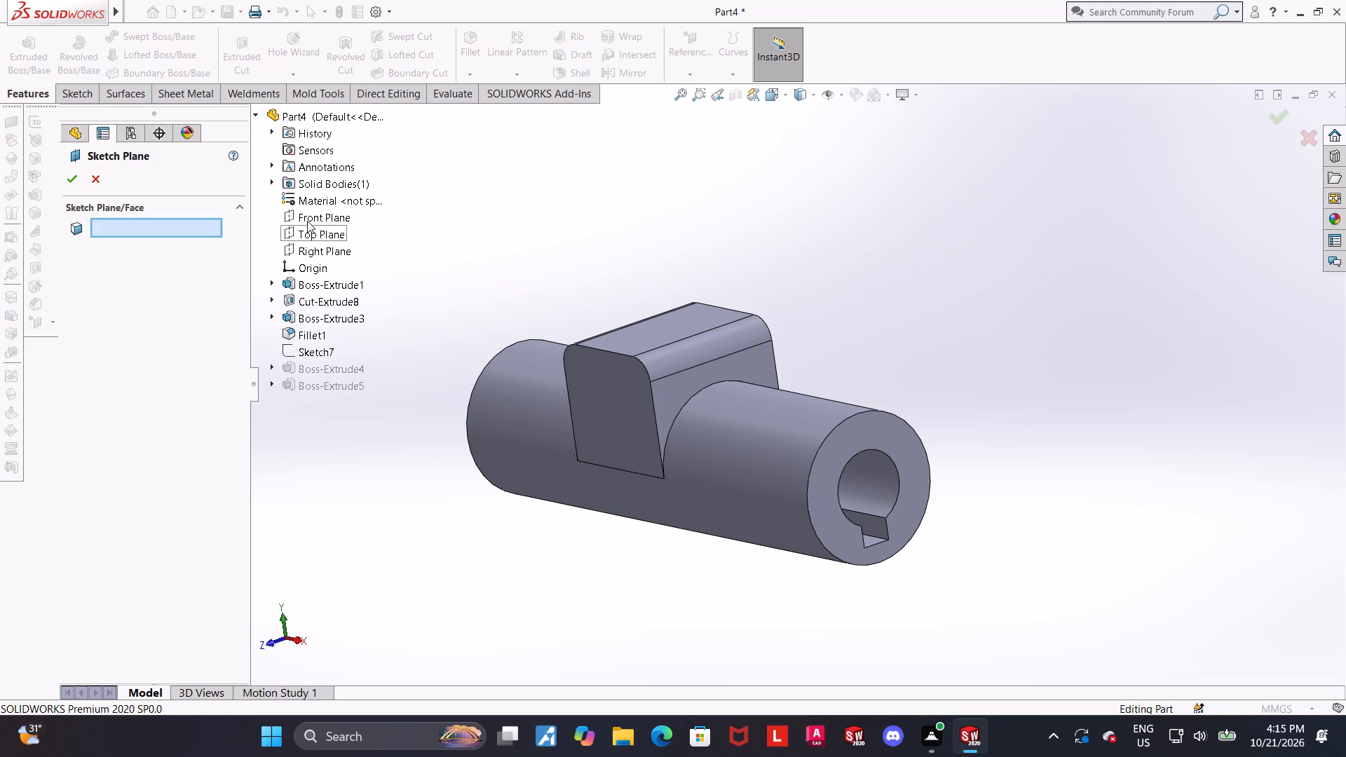
click(307, 221)
middle_drag(617, 304, 600, 327)
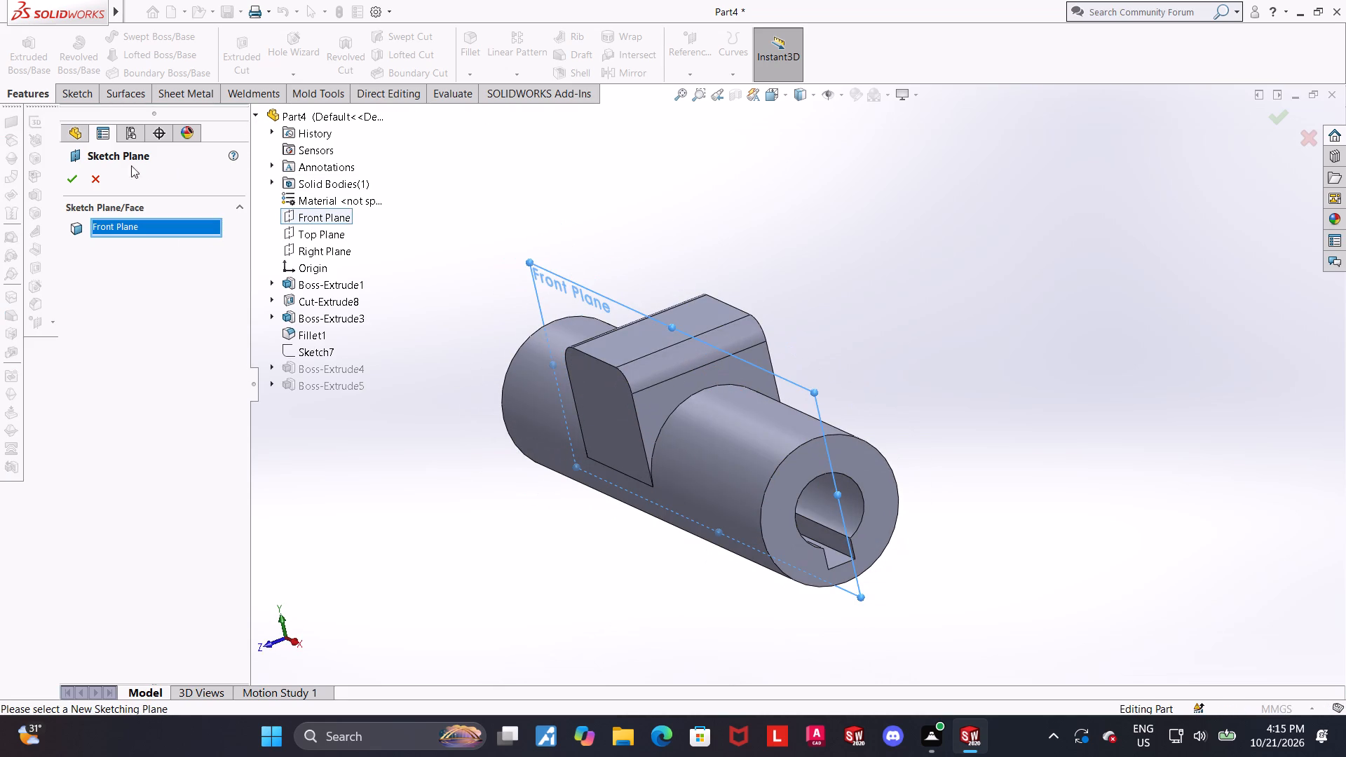
click(75, 182)
middle_drag(347, 376, 372, 371)
click(712, 203)
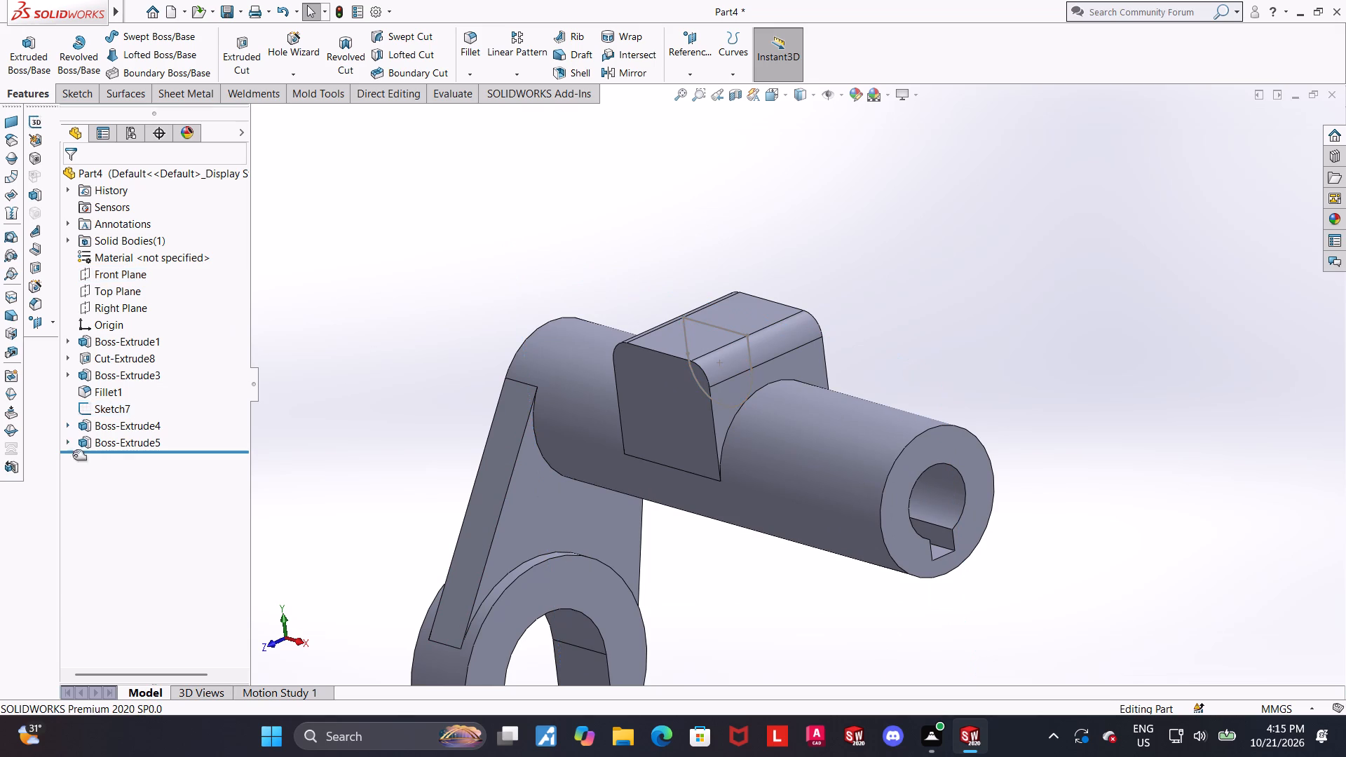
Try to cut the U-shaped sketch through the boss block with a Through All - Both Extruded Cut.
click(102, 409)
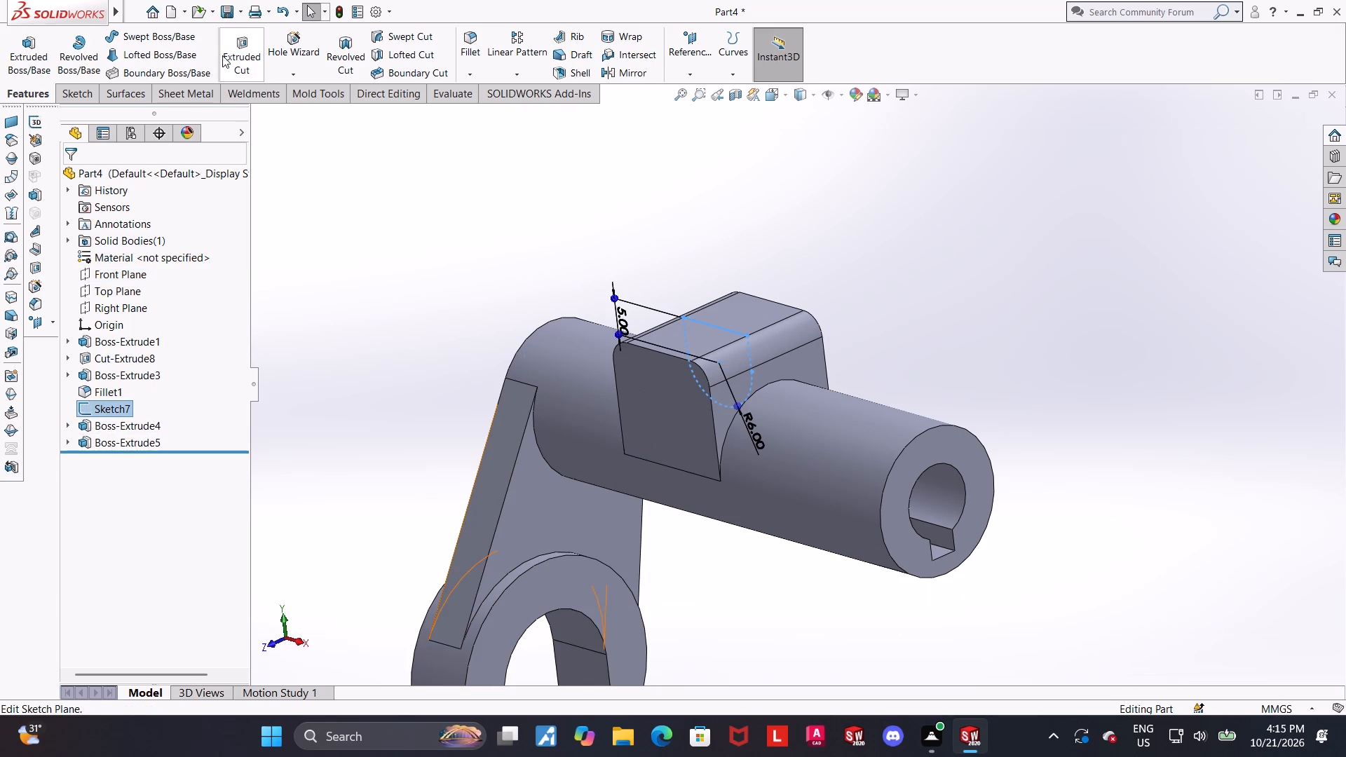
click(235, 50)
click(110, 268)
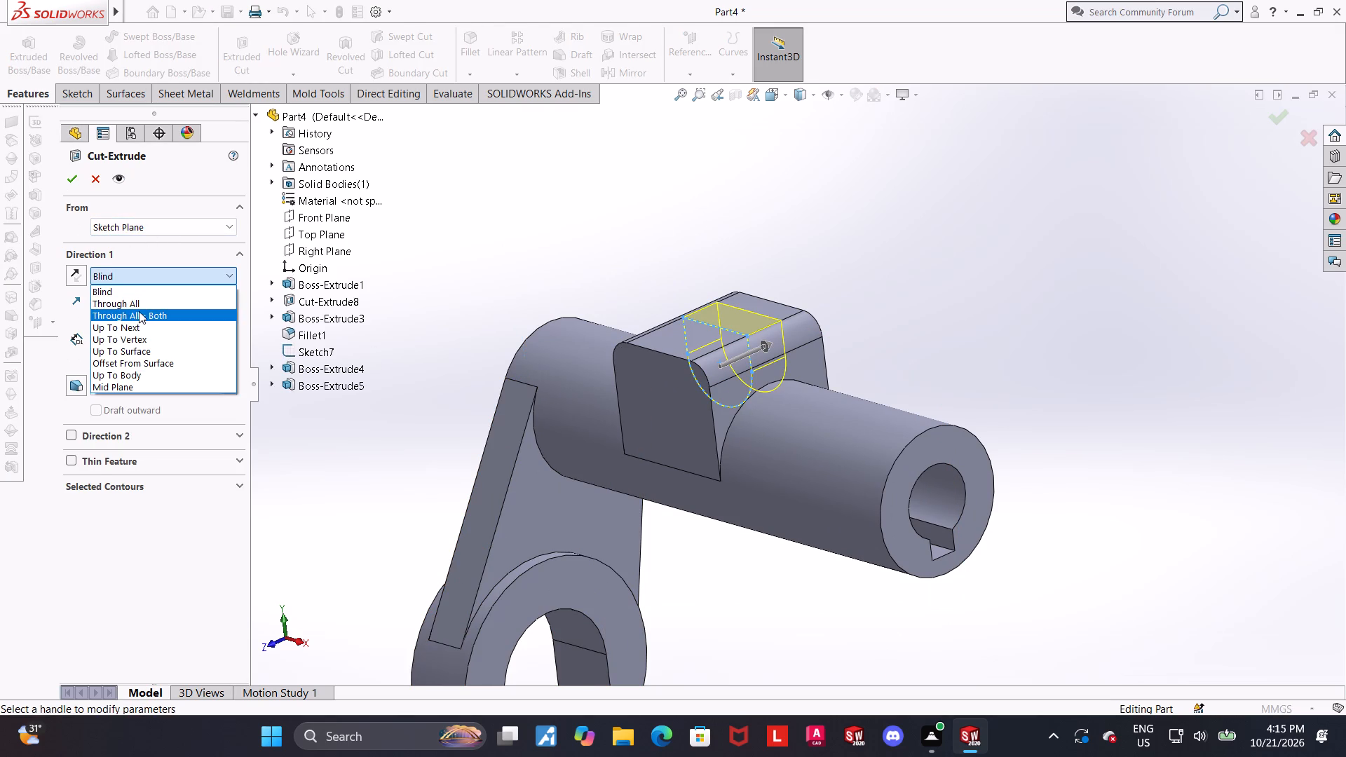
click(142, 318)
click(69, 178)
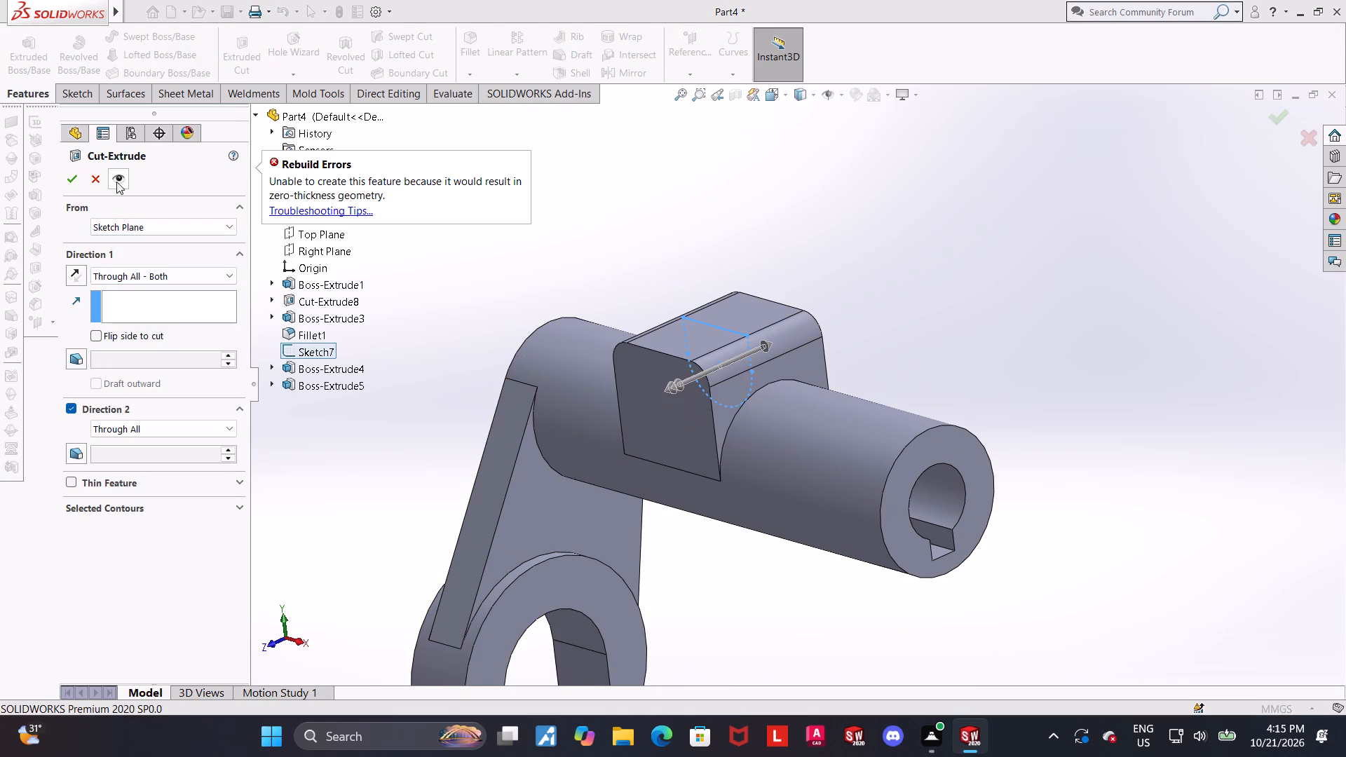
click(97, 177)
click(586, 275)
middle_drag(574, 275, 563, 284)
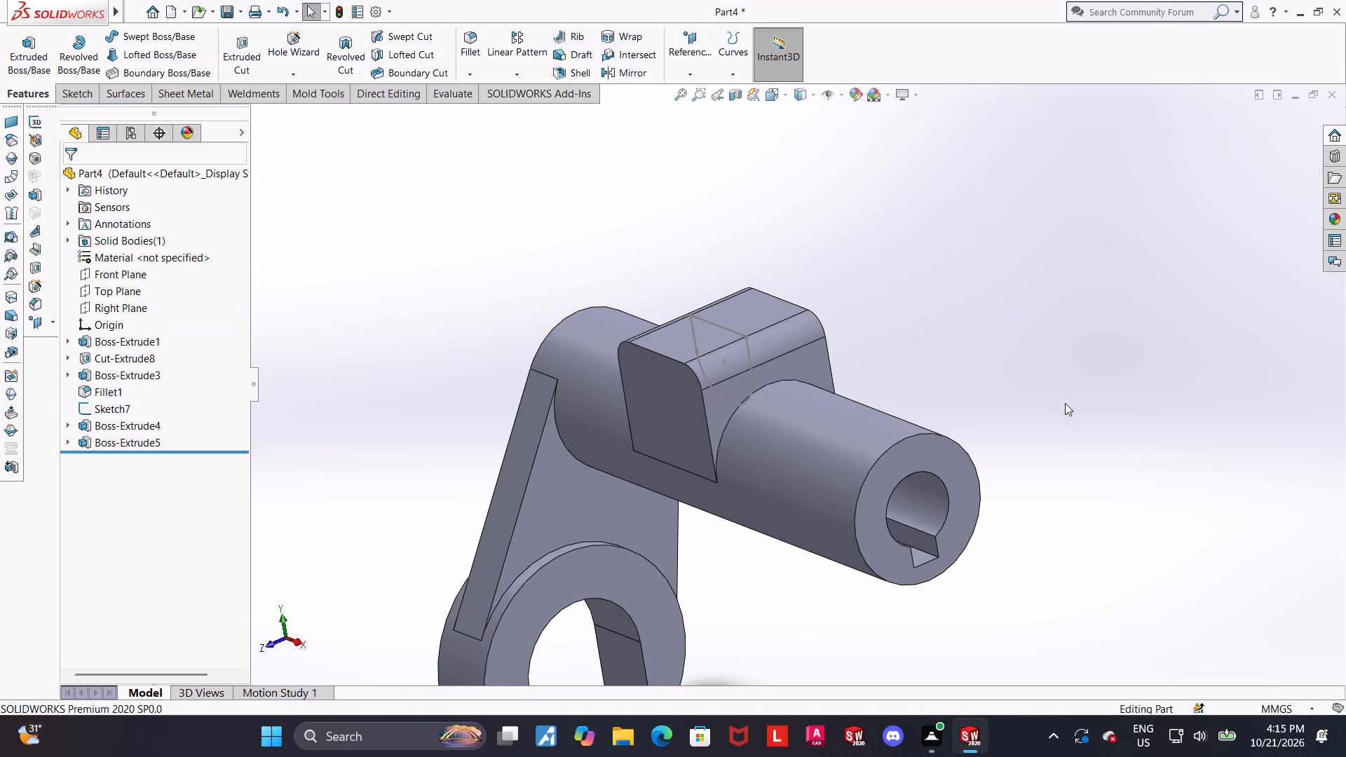
Check the U-shaped sketch on its new plane inside the boss block, opening it for editing and closing it again.
scroll(1063, 404, down, 3)
middle_drag(1026, 395, 1051, 364)
scroll(1044, 373, up, 4)
scroll(576, 414, down, 2)
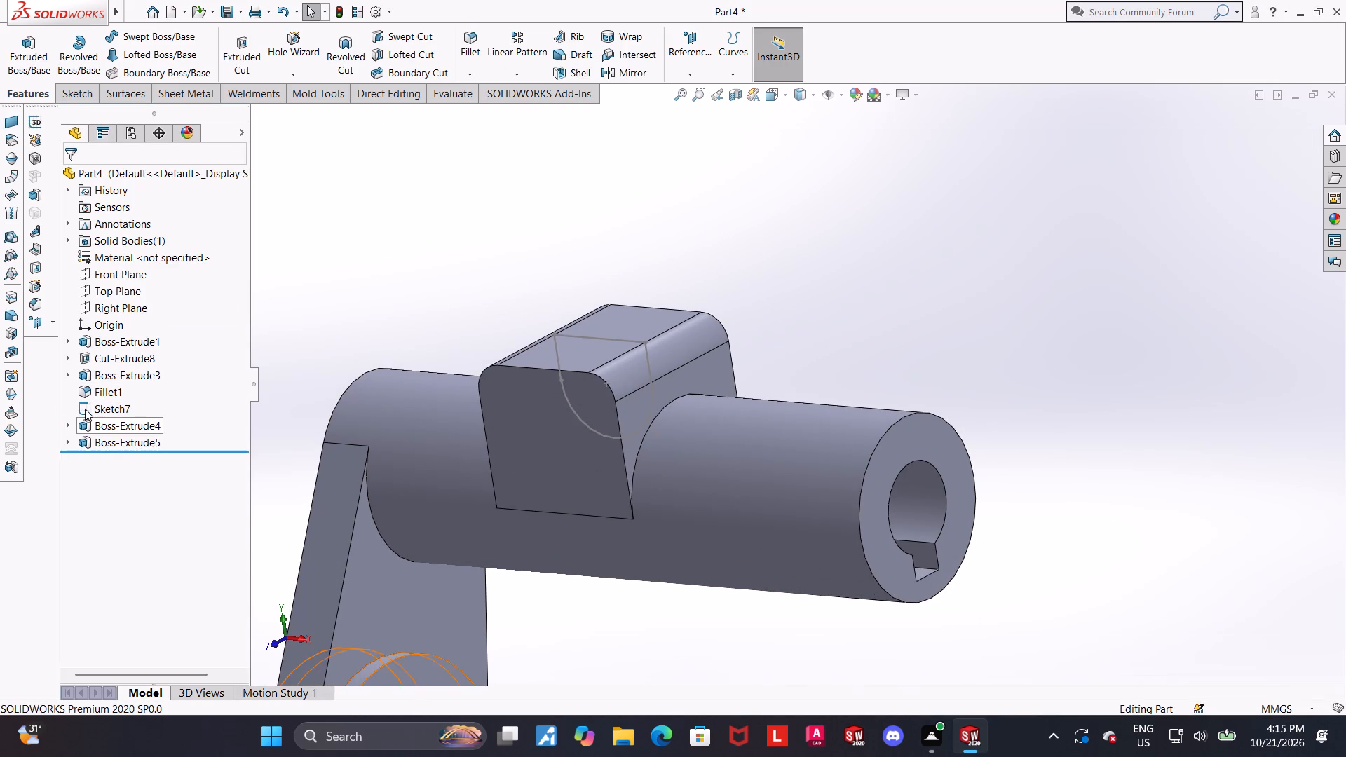
click(85, 409)
click(96, 364)
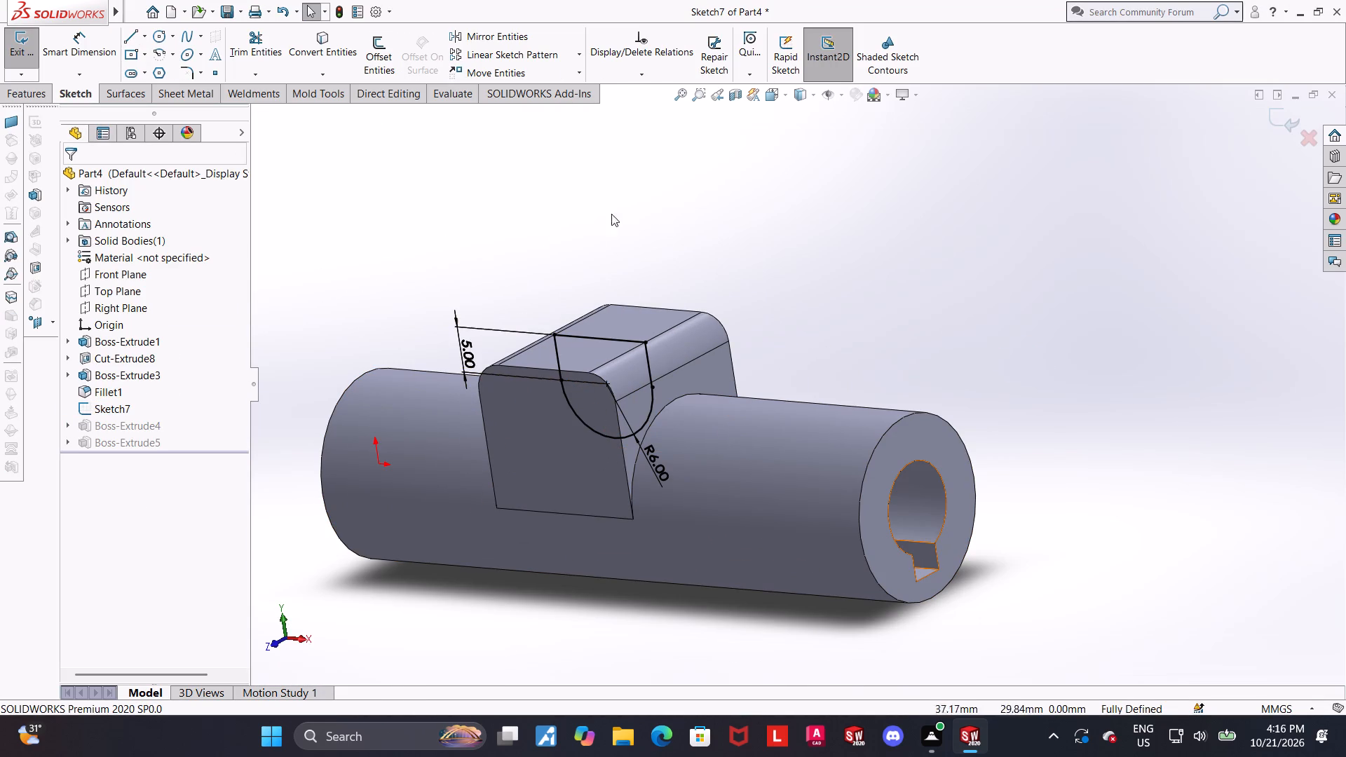
click(1277, 111)
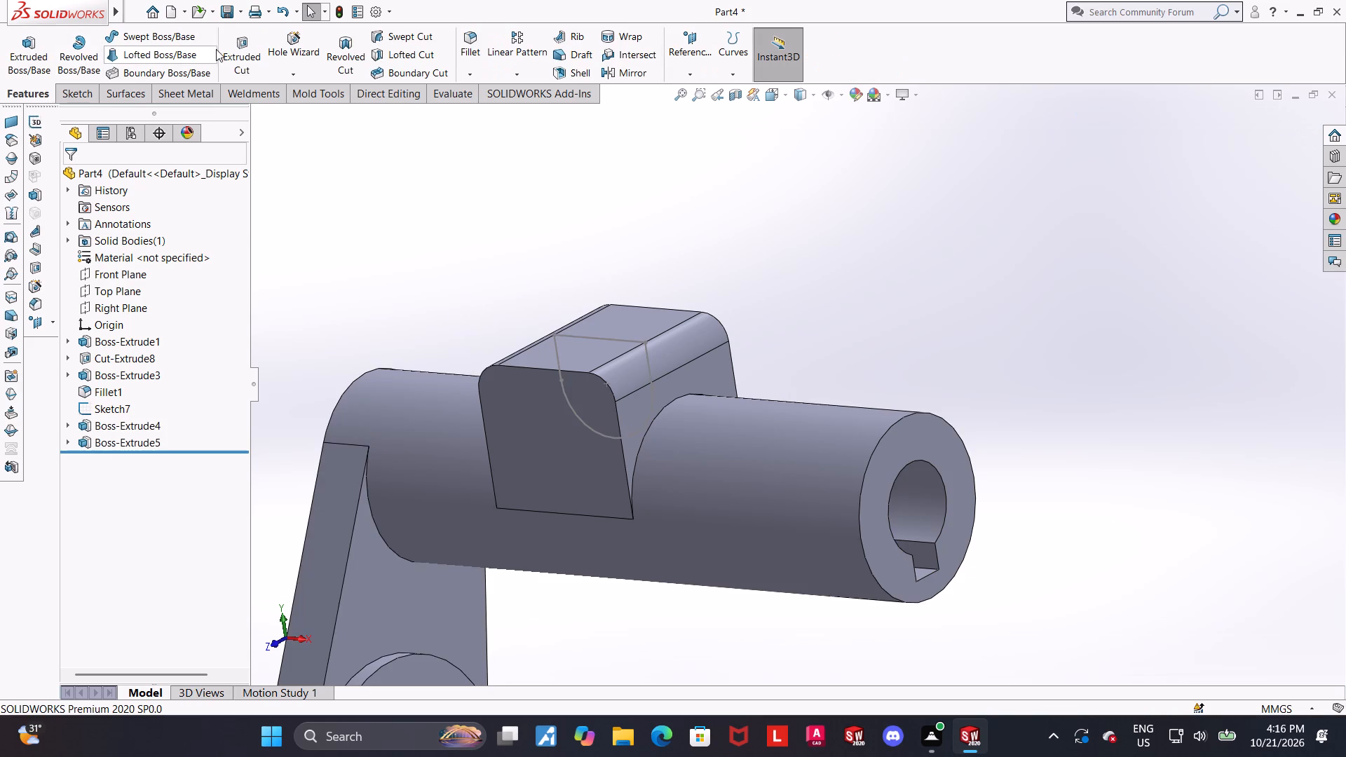
Set up another Extruded Cut from the U-shaped sketch with the Through All - Both end condition and show its selected contours.
click(240, 47)
click(258, 119)
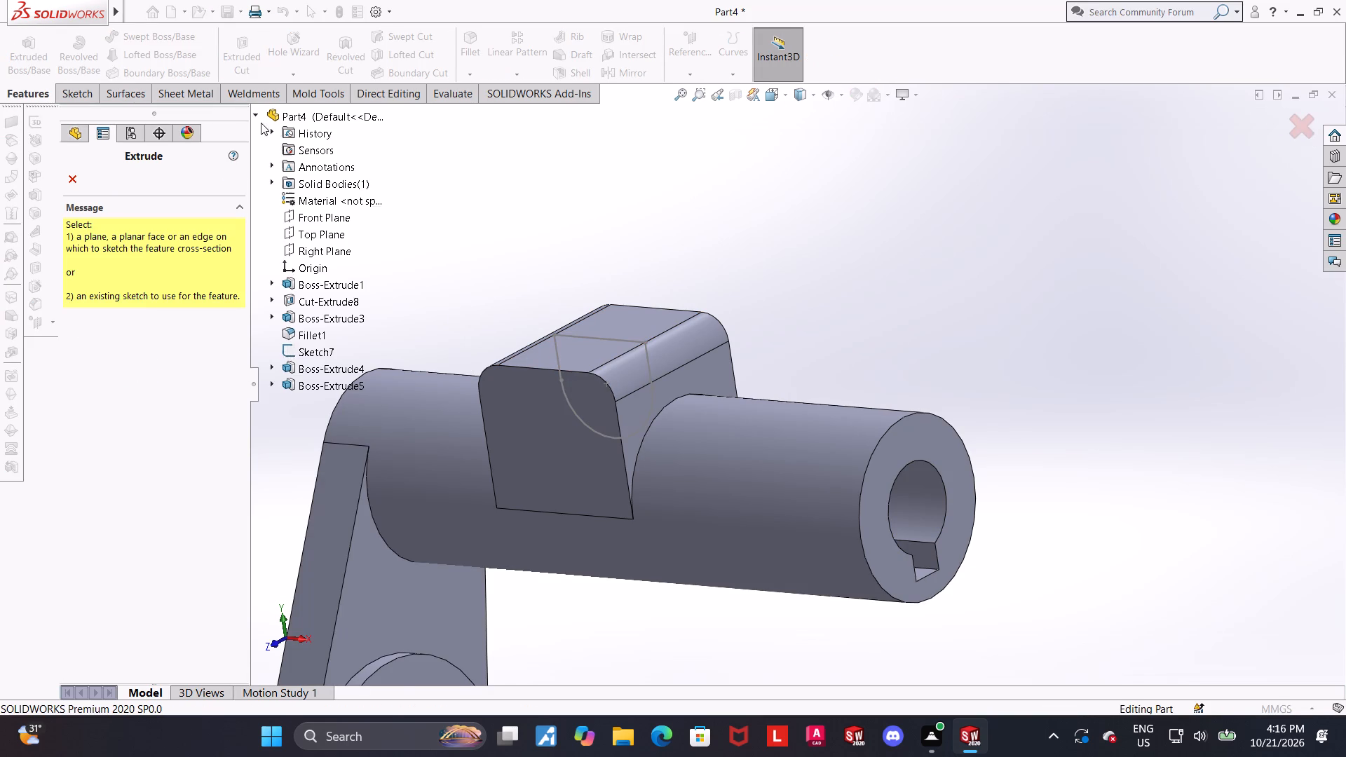
click(299, 353)
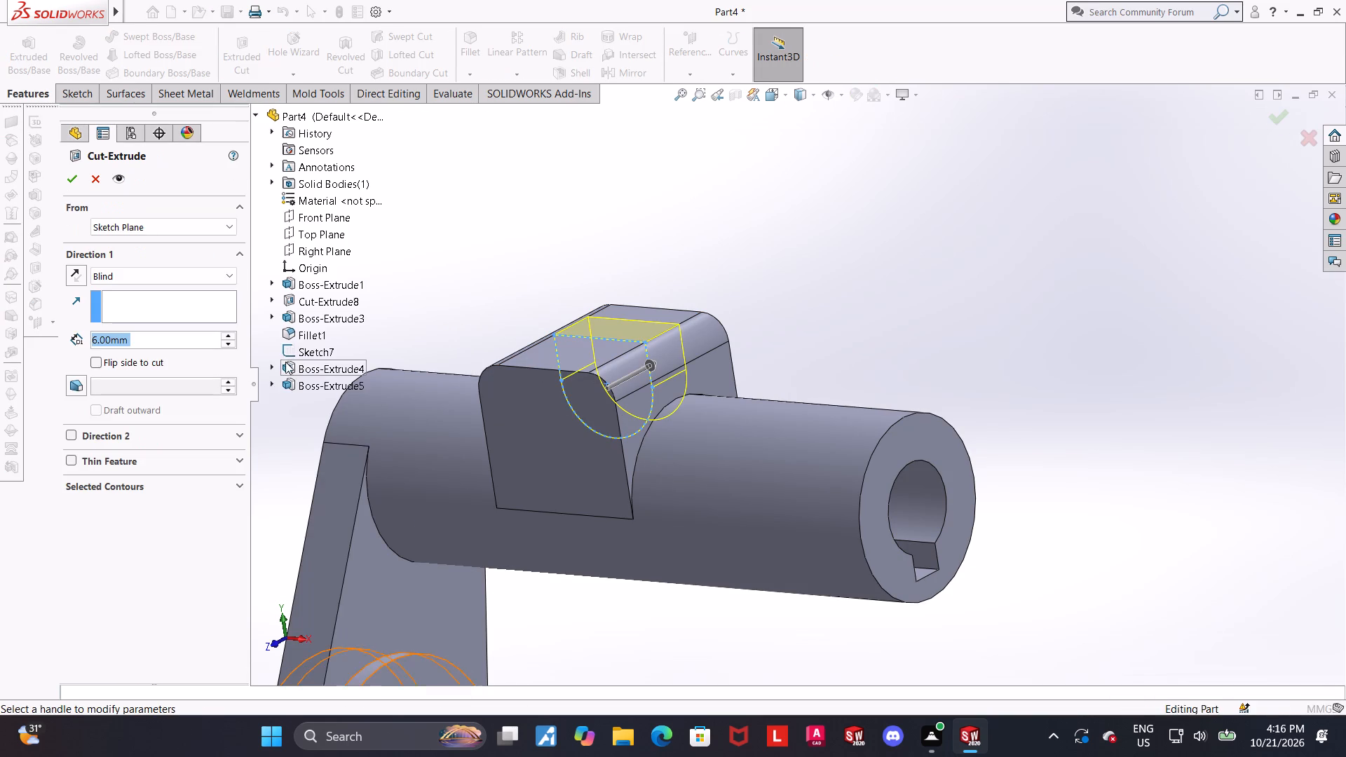
click(152, 271)
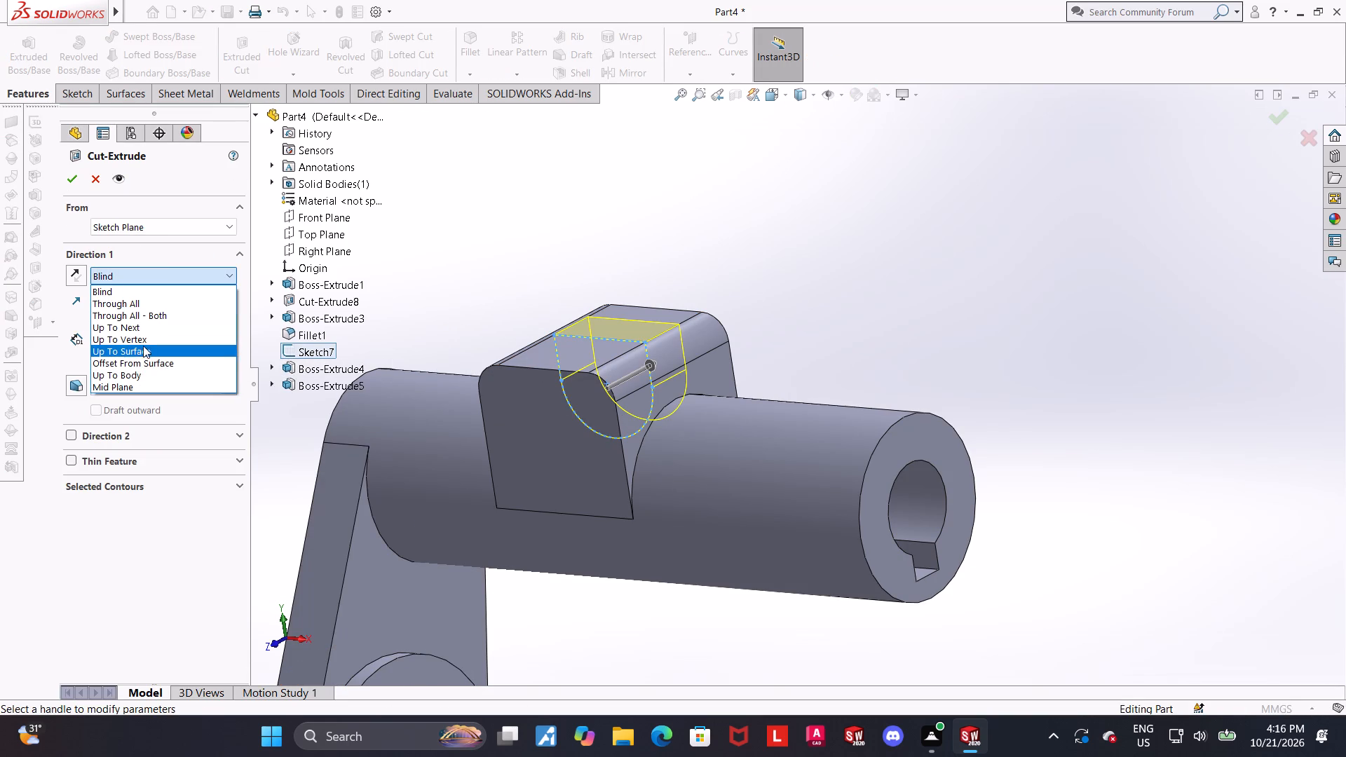
click(140, 316)
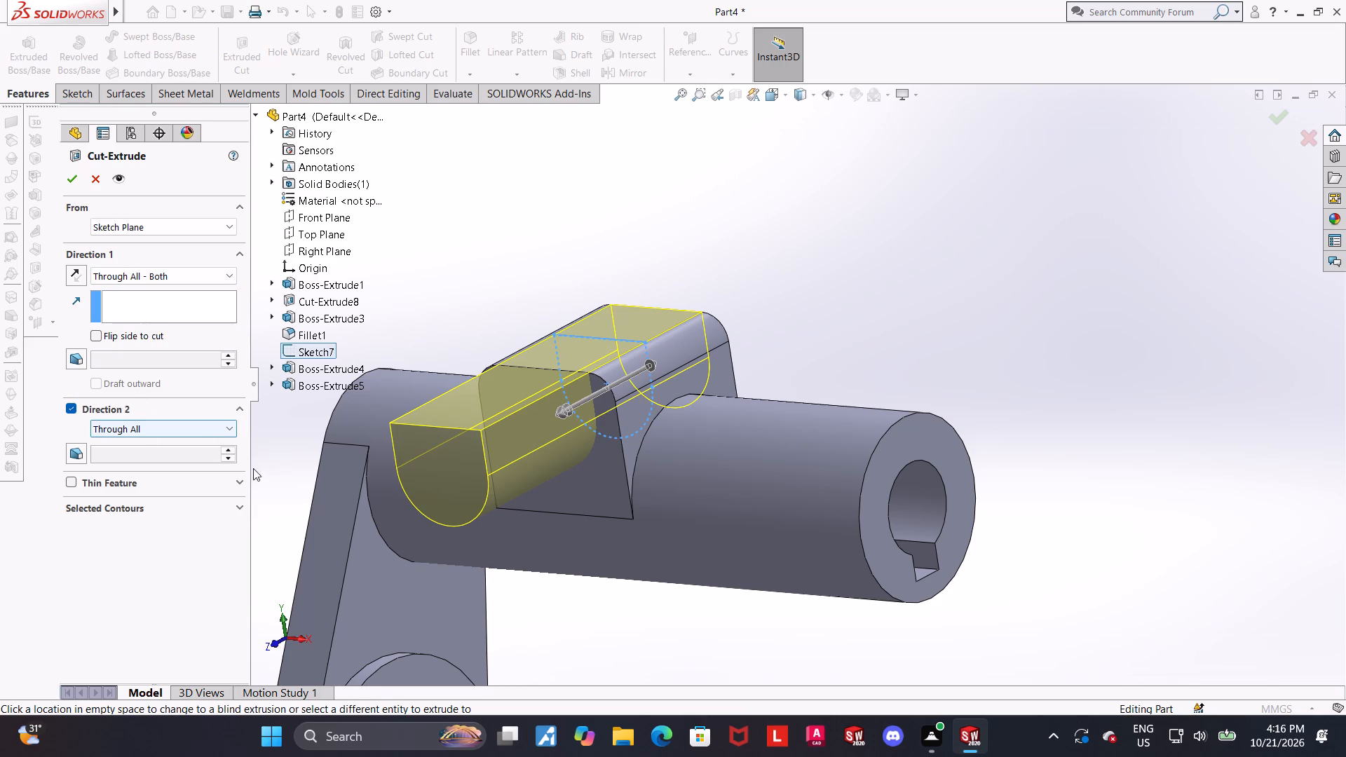
click(236, 501)
click(237, 505)
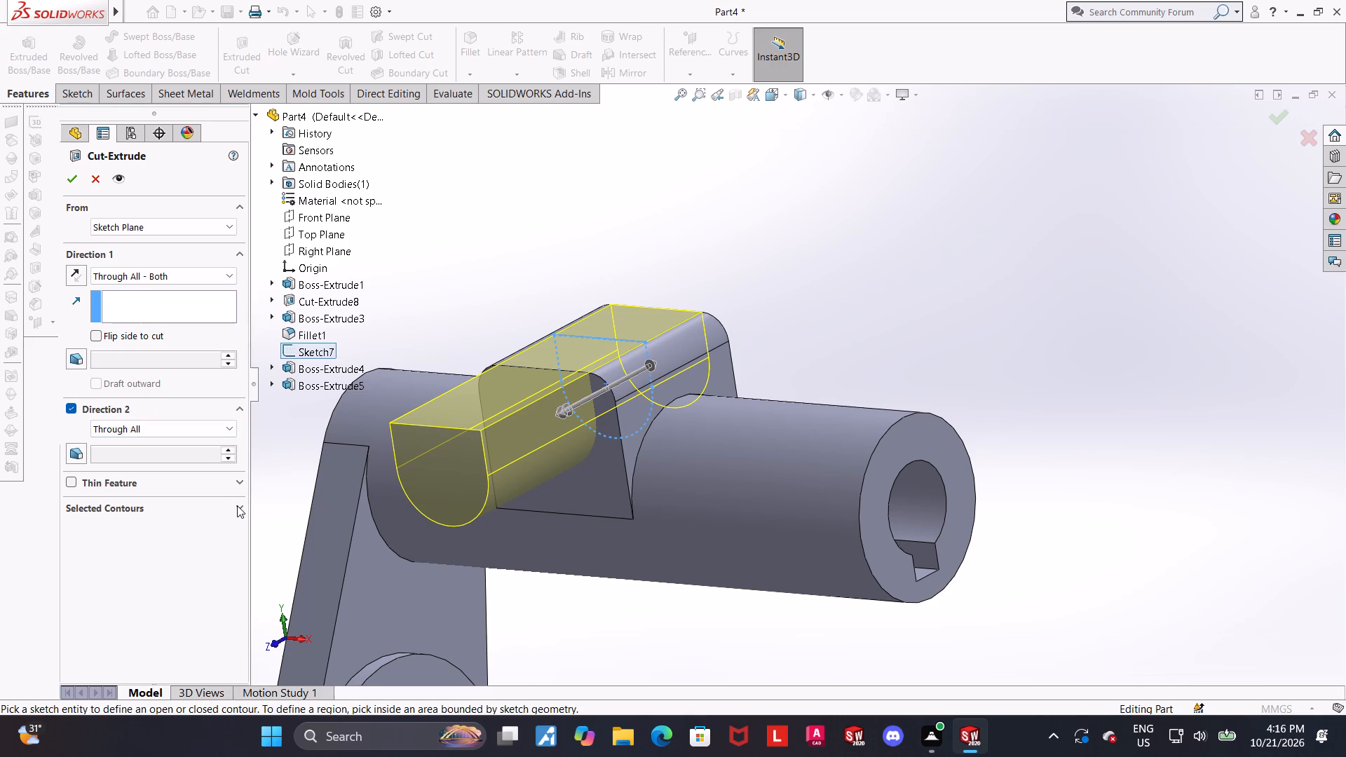
Examine the cut preview in the Right view, close up where the U-shaped profile's lowest point meets the cylinder's bore.
middle_drag(620, 265, 610, 268)
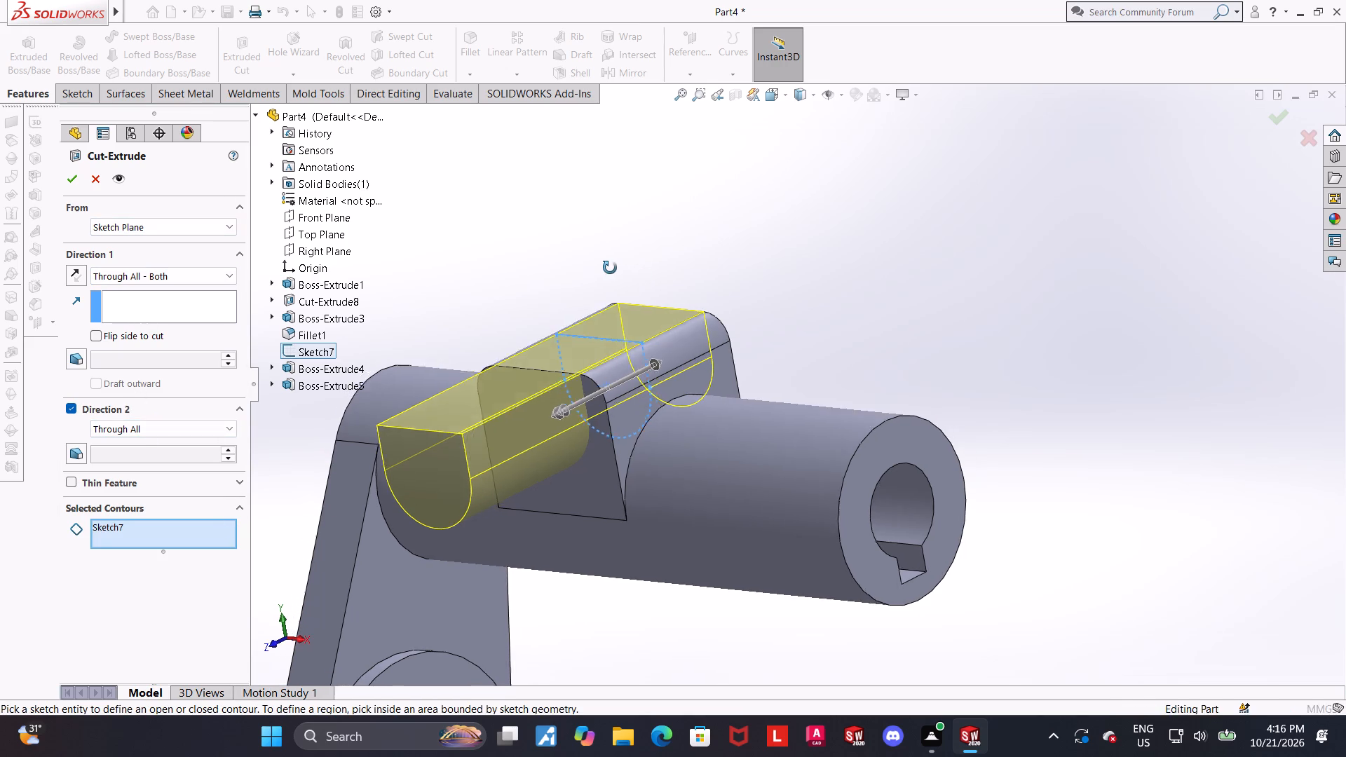
middle_drag(610, 268, 558, 231)
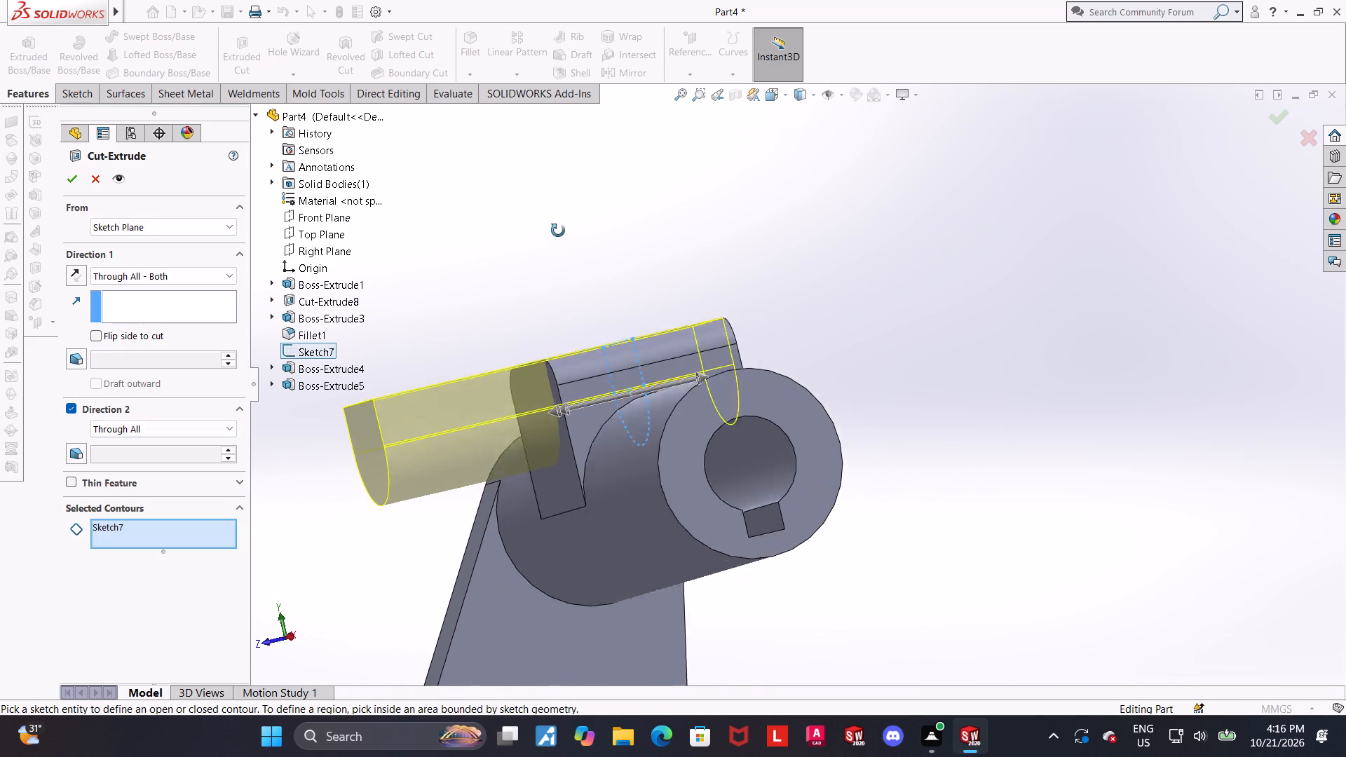
middle_drag(558, 231, 536, 238)
click(773, 97)
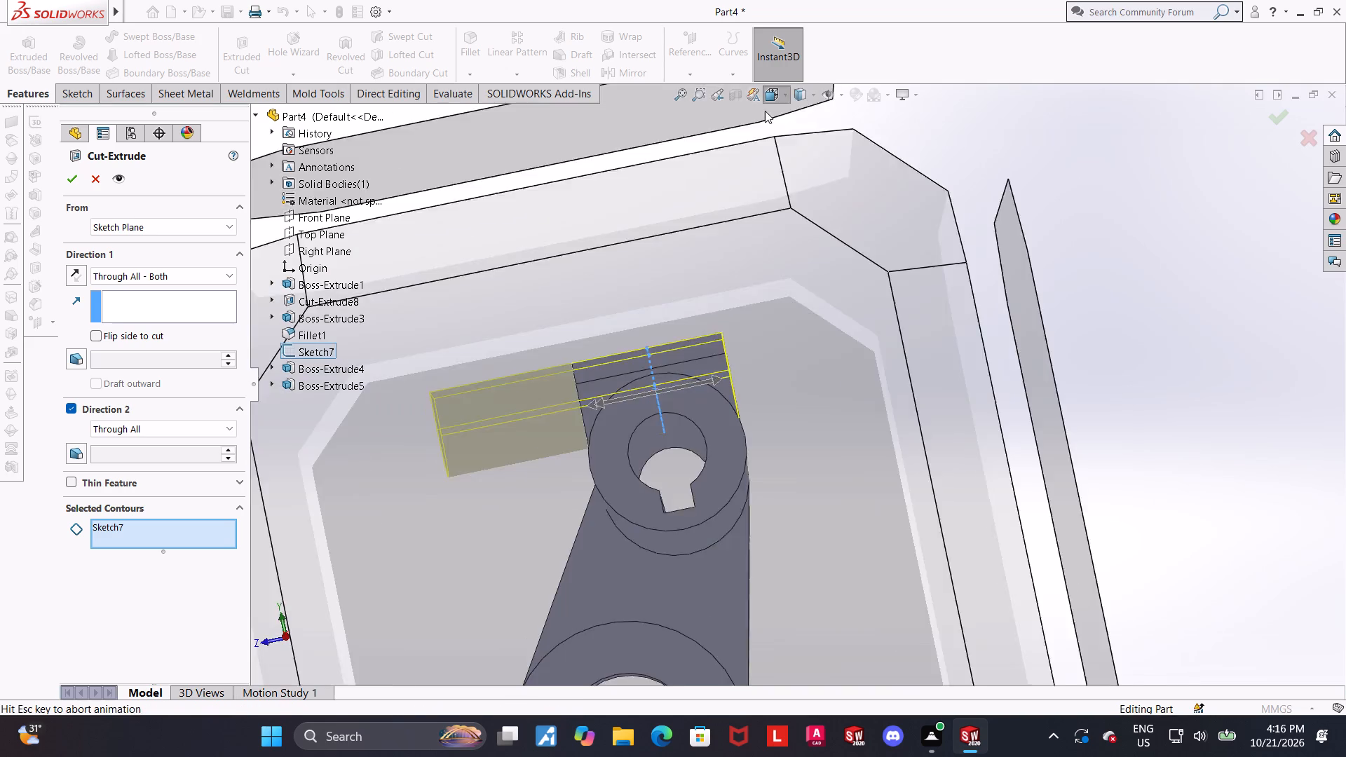
click(668, 432)
scroll(886, 206, down, 5)
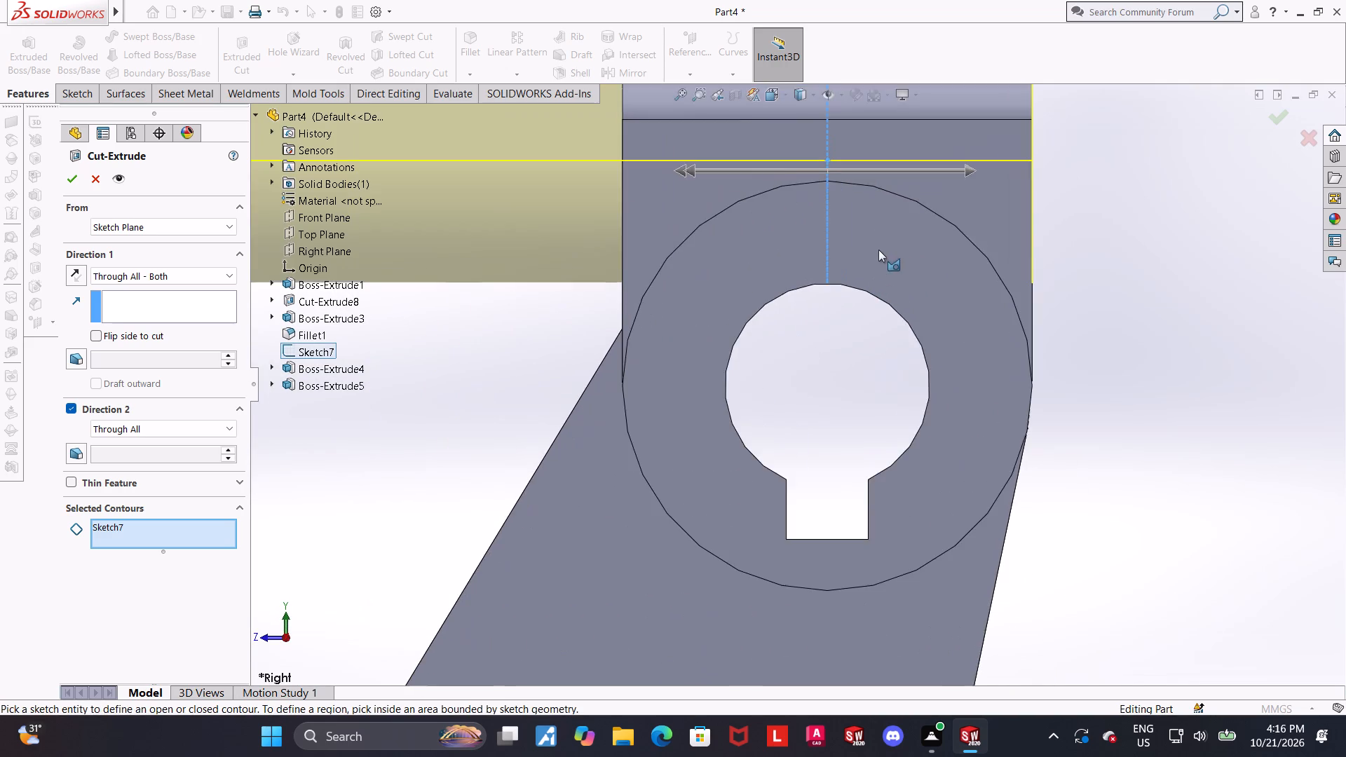
scroll(876, 283, down, 3)
scroll(786, 308, down, 9)
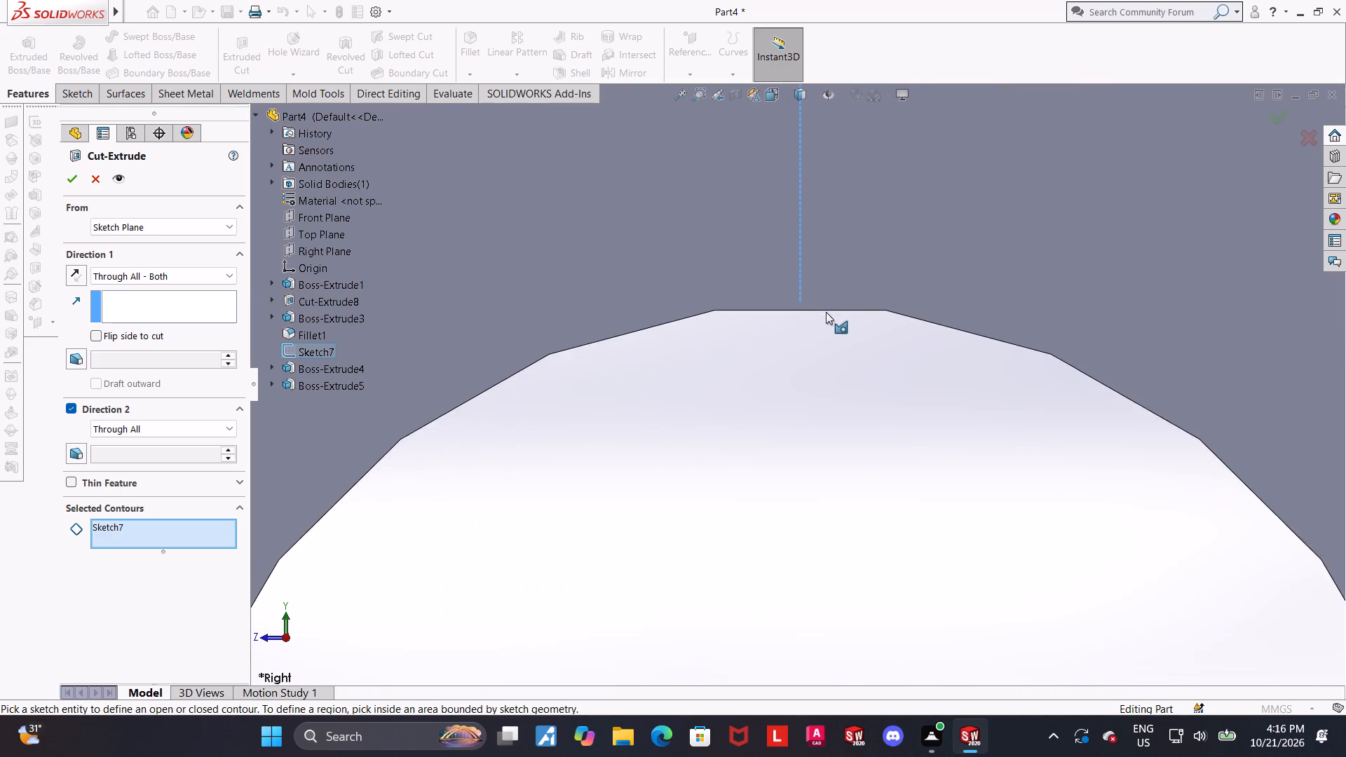
scroll(826, 312, down, 3)
scroll(738, 335, down, 7)
scroll(838, 358, down, 7)
scroll(836, 364, up, 8)
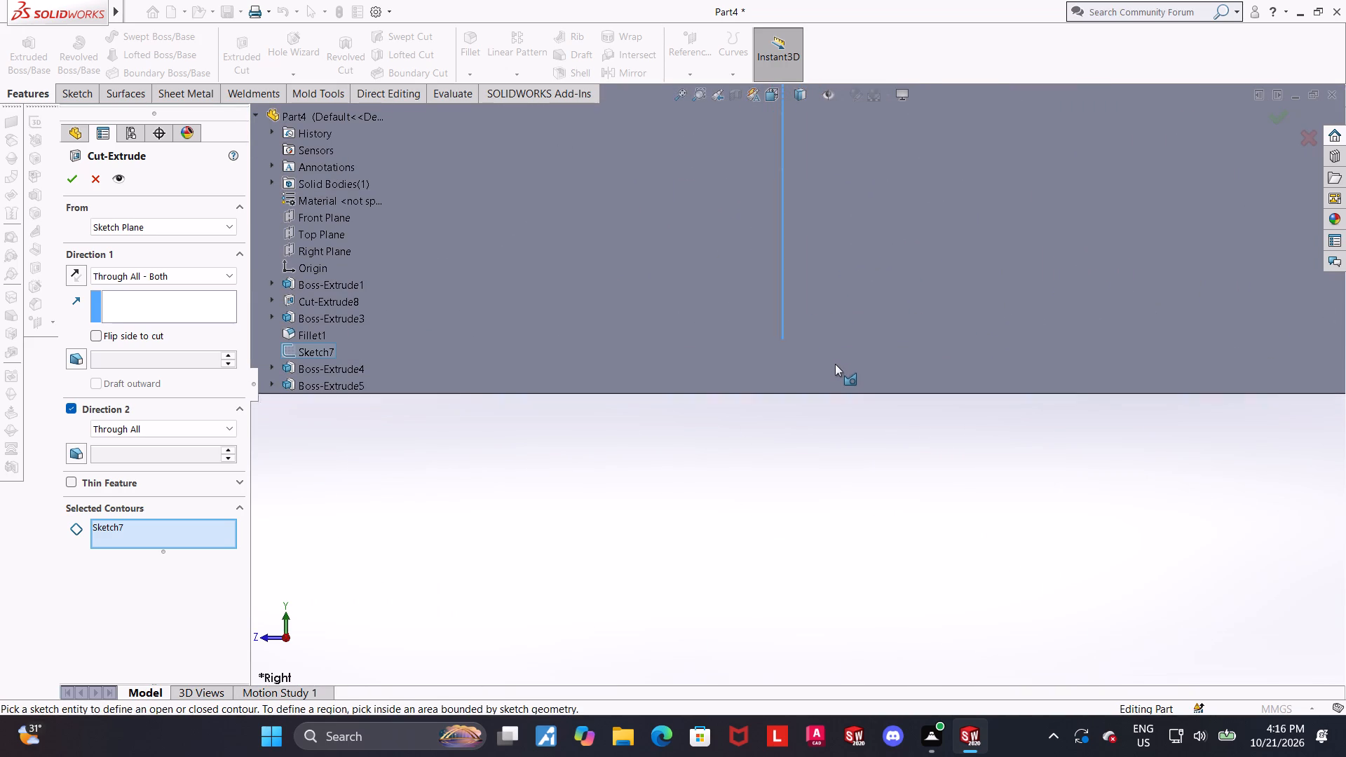
scroll(835, 364, up, 20)
scroll(835, 364, up, 8)
scroll(886, 502, down, 1)
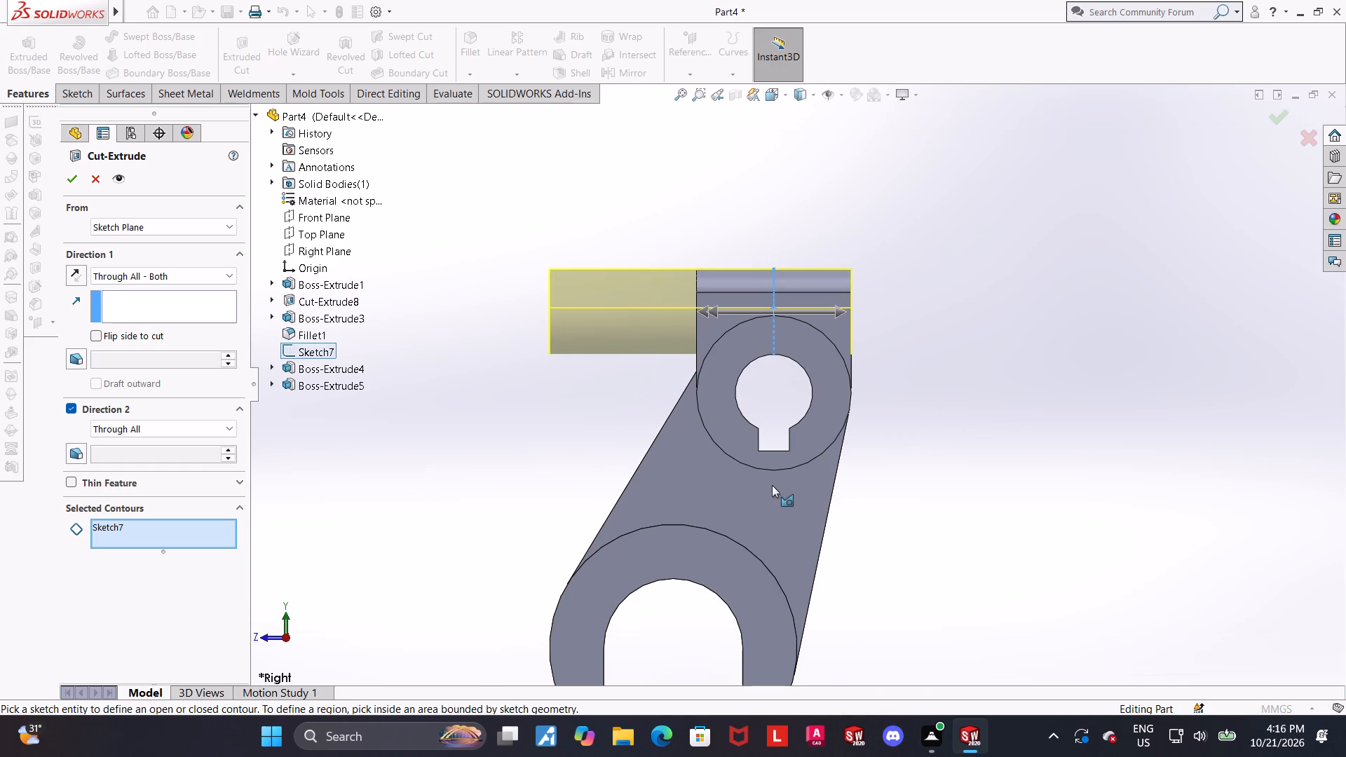
scroll(772, 485, up, 1)
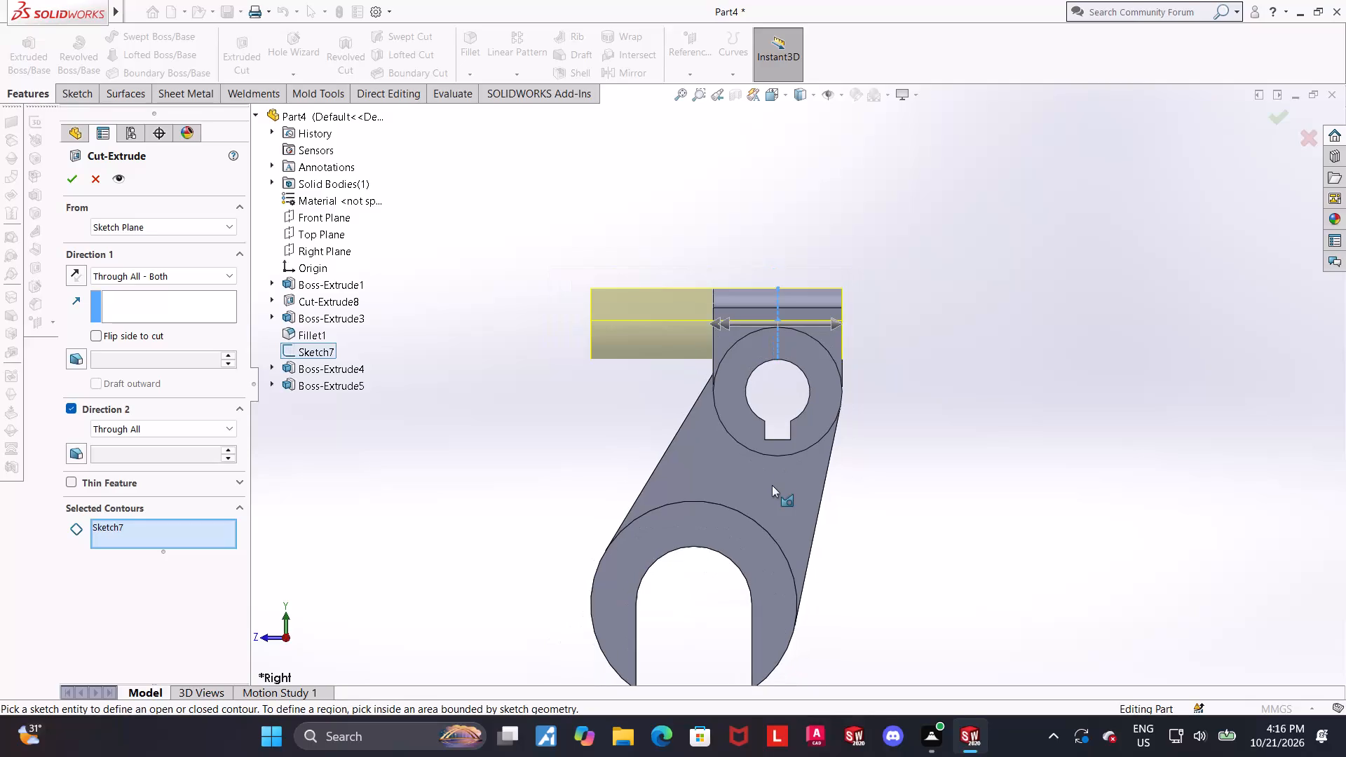
Examine from oblique angles how the U-shaped cut preview passes through the boss block and the cylinder.
middle_drag(772, 485, 874, 540)
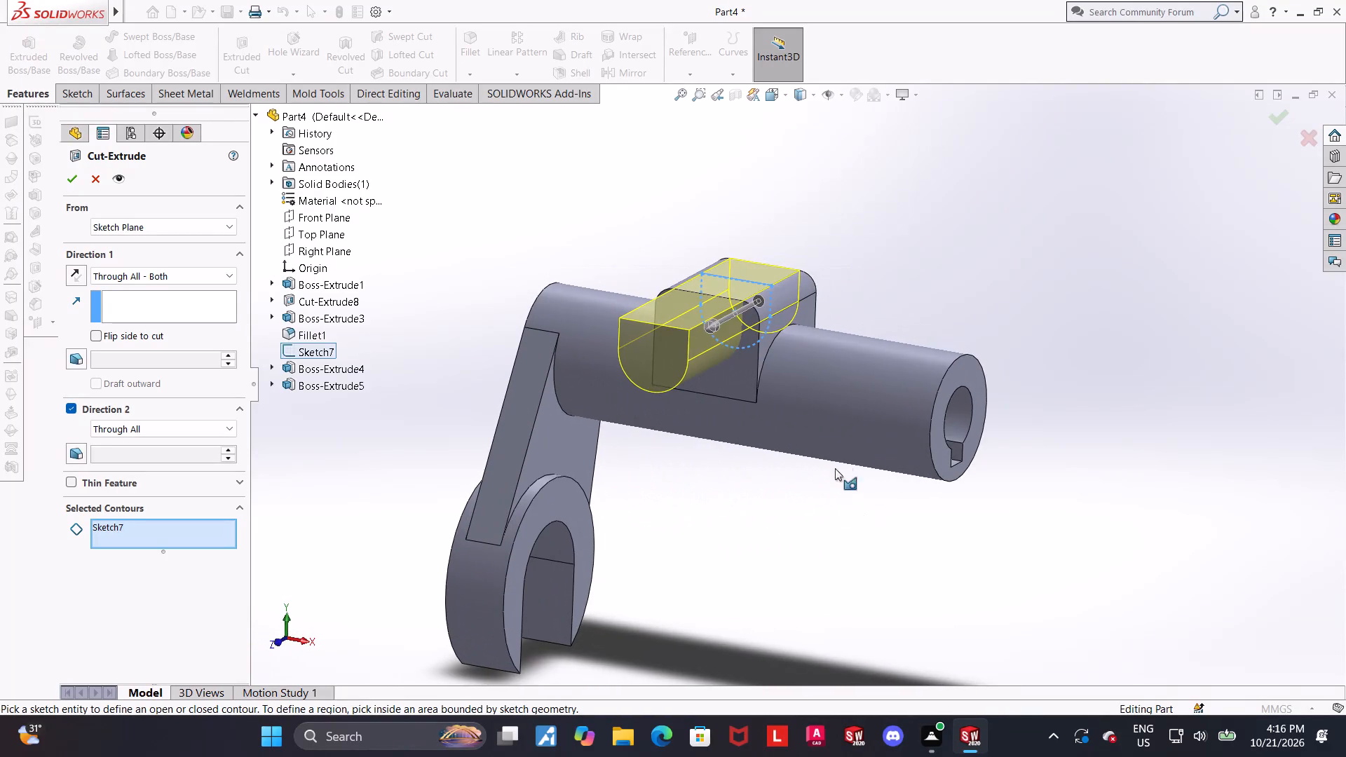
scroll(803, 378, down, 2)
middle_drag(848, 382, 861, 306)
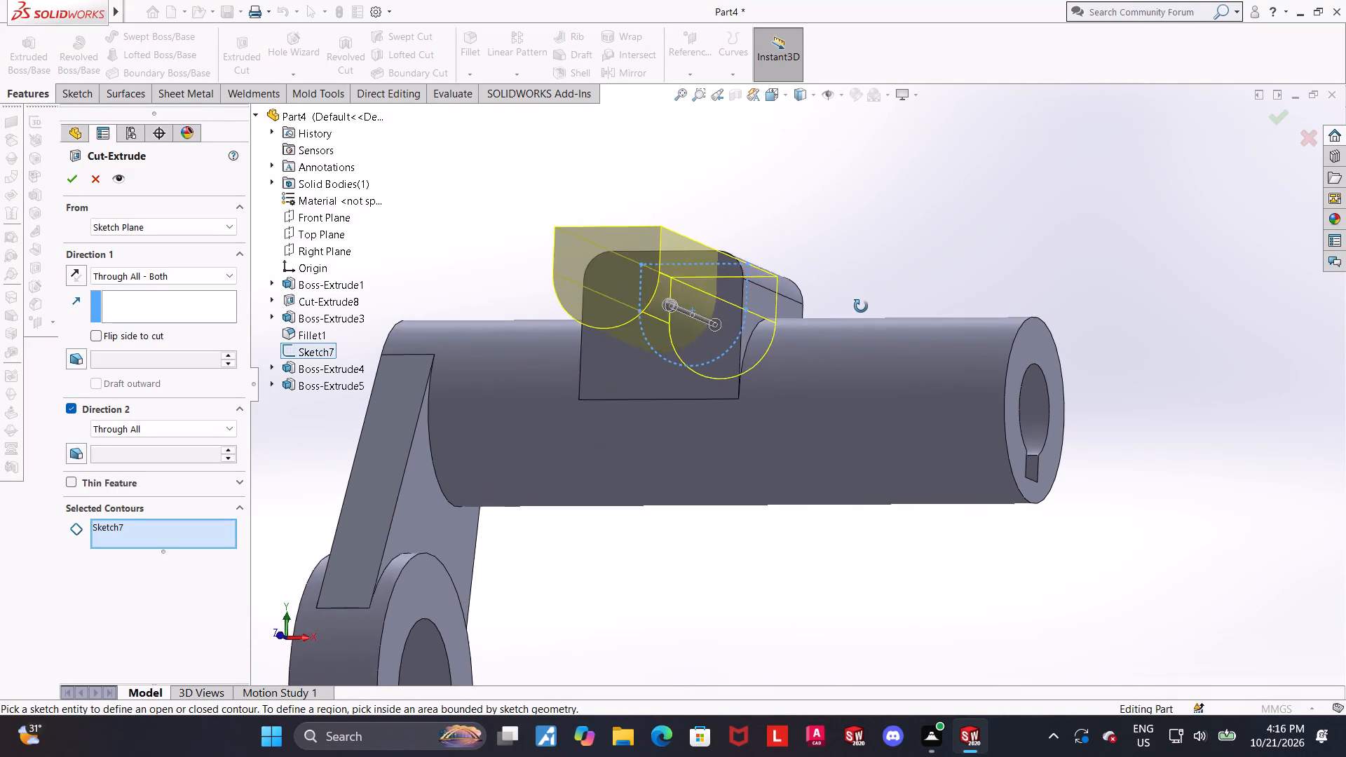
middle_drag(861, 306, 747, 317)
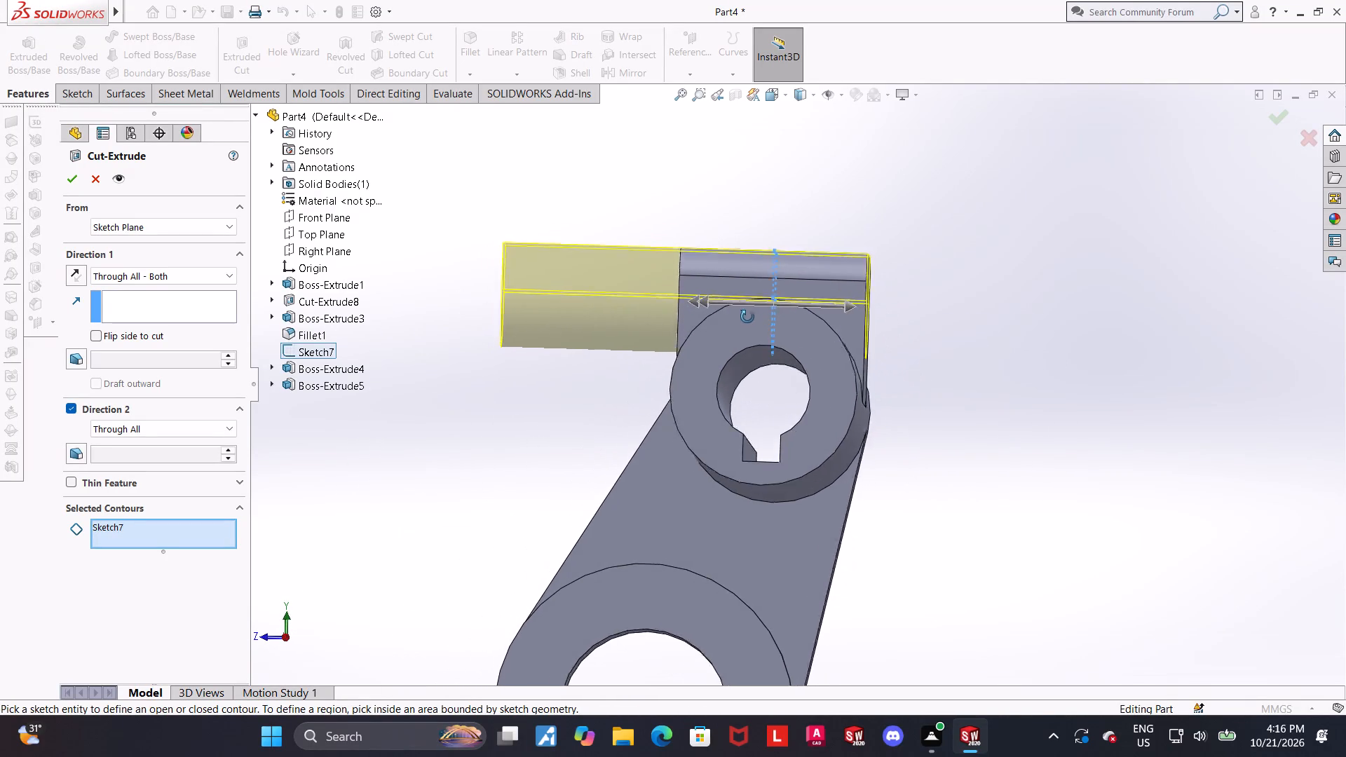
middle_drag(747, 317, 819, 354)
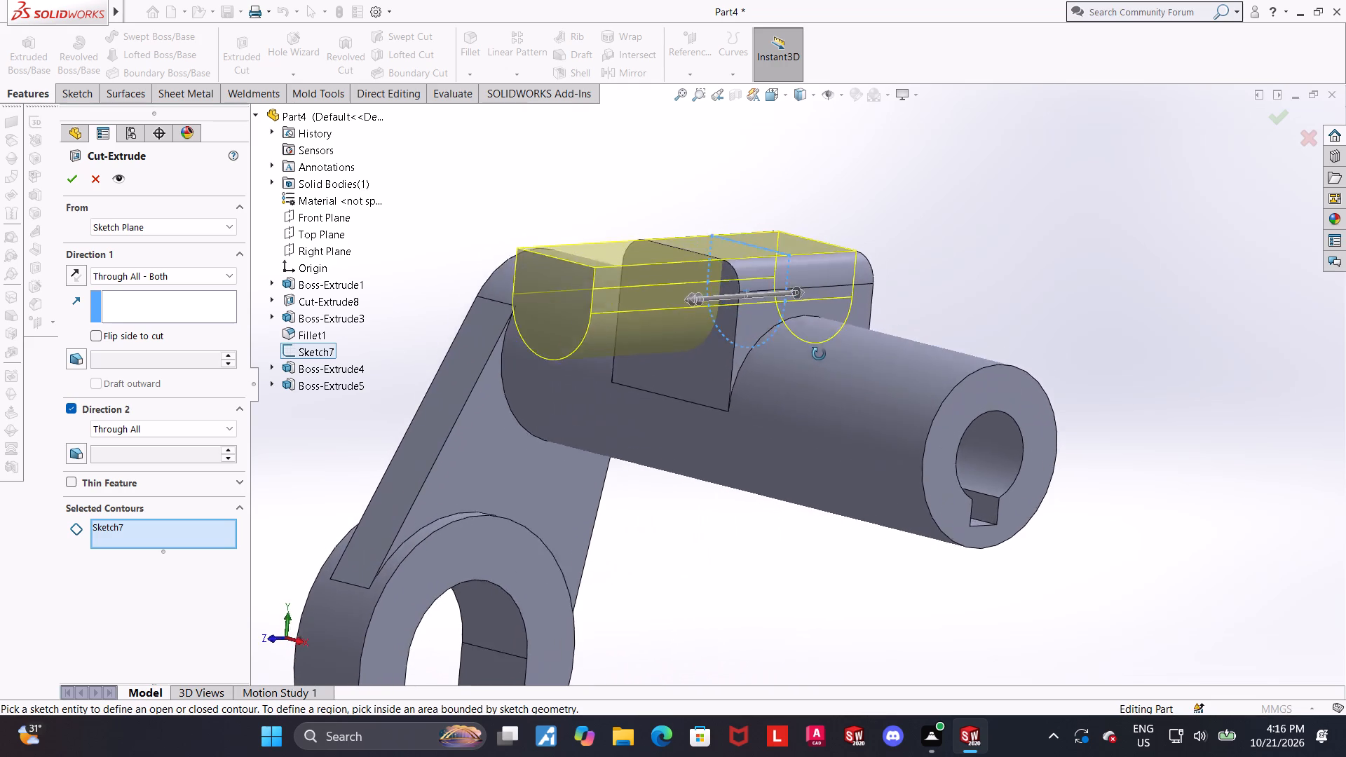
middle_drag(819, 354, 867, 381)
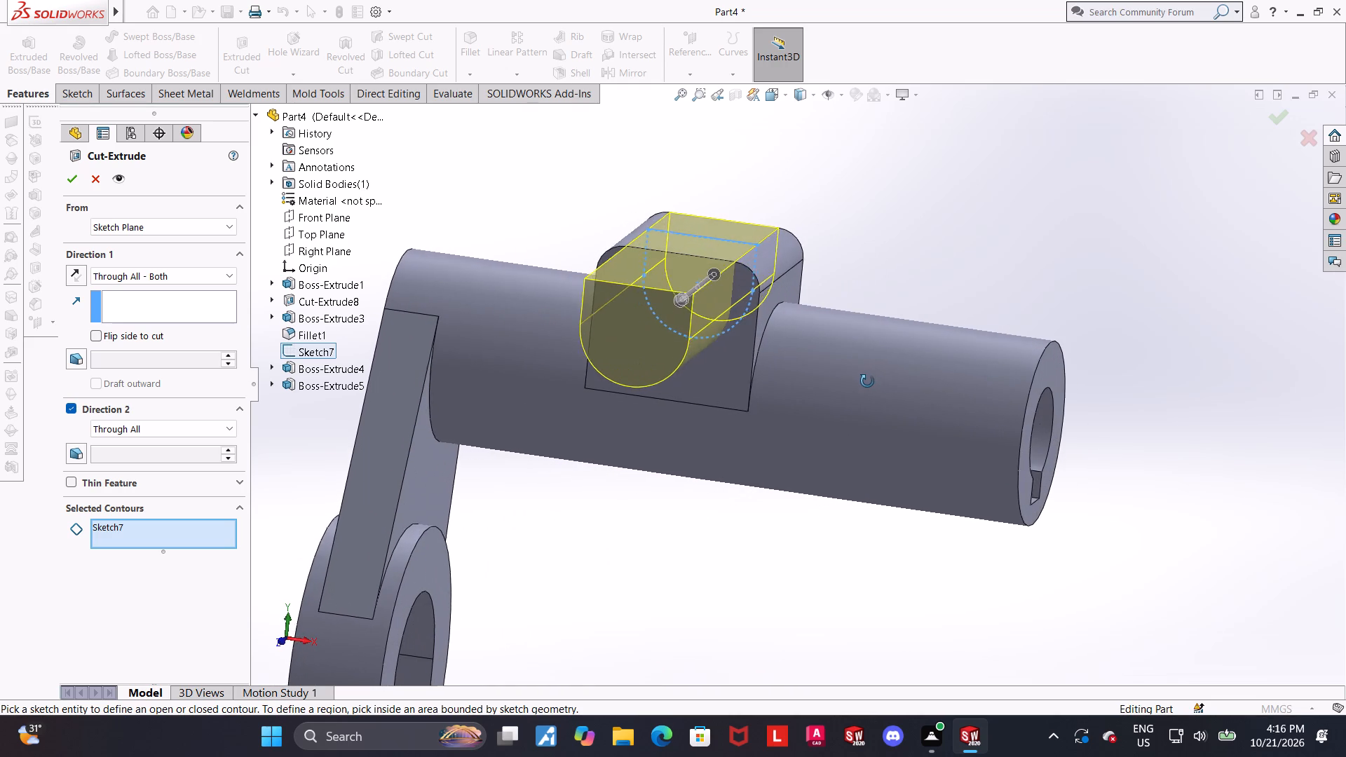
middle_drag(867, 381, 864, 377)
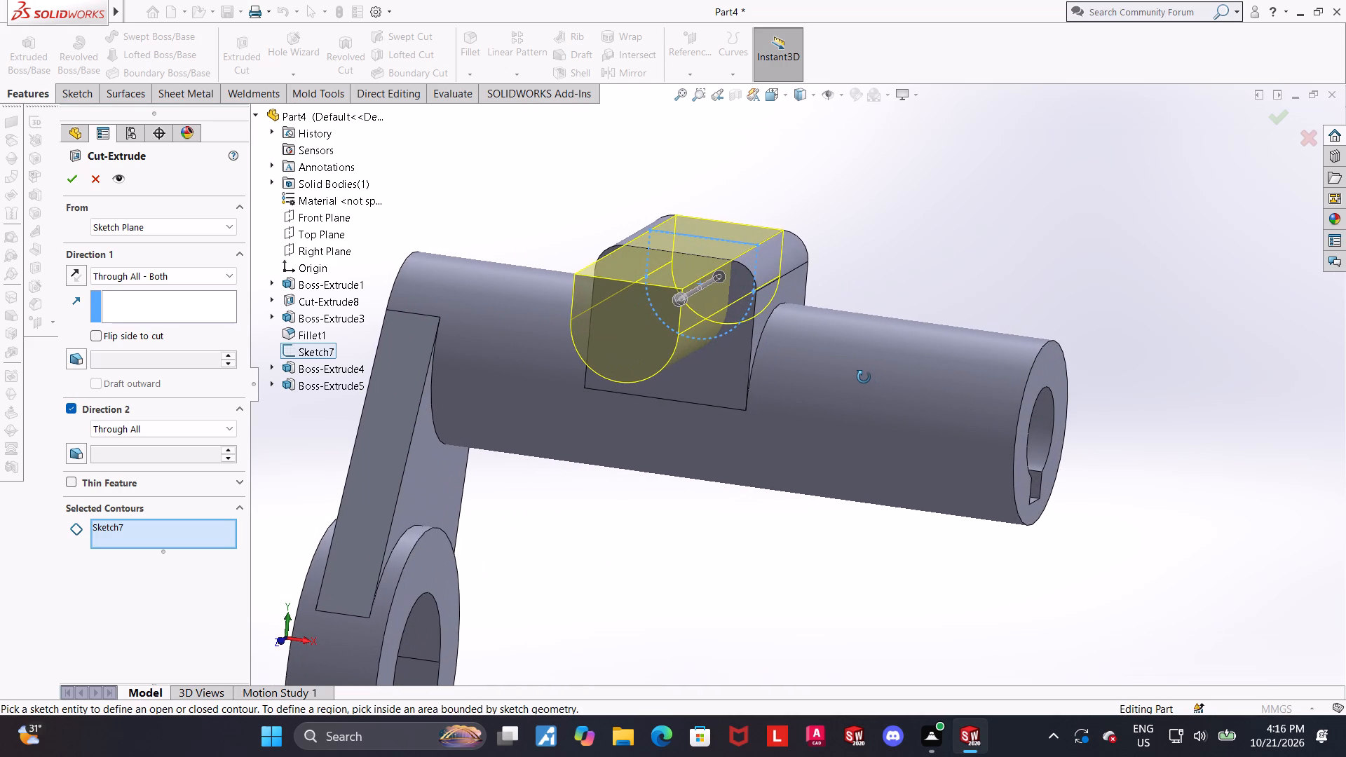
middle_drag(864, 377, 875, 376)
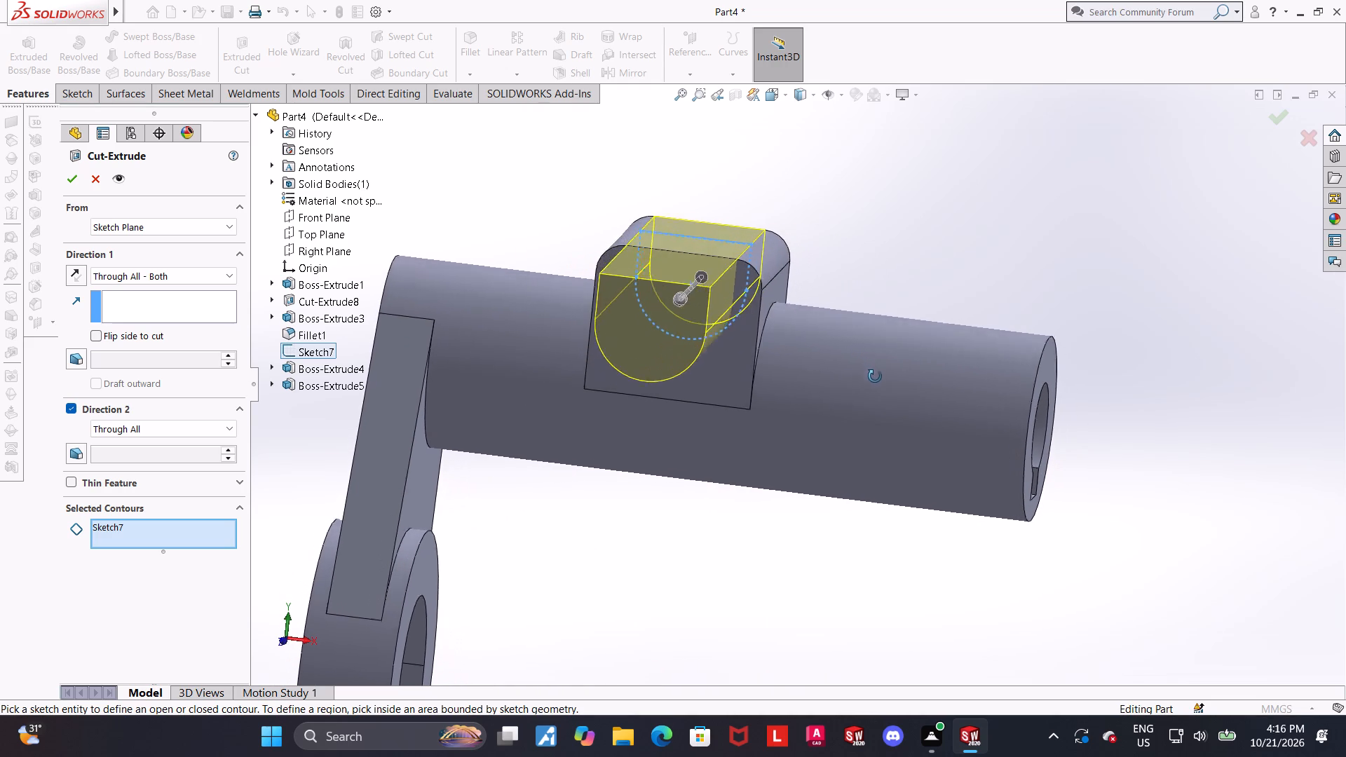
middle_drag(875, 376, 857, 393)
scroll(1012, 279, down, 2)
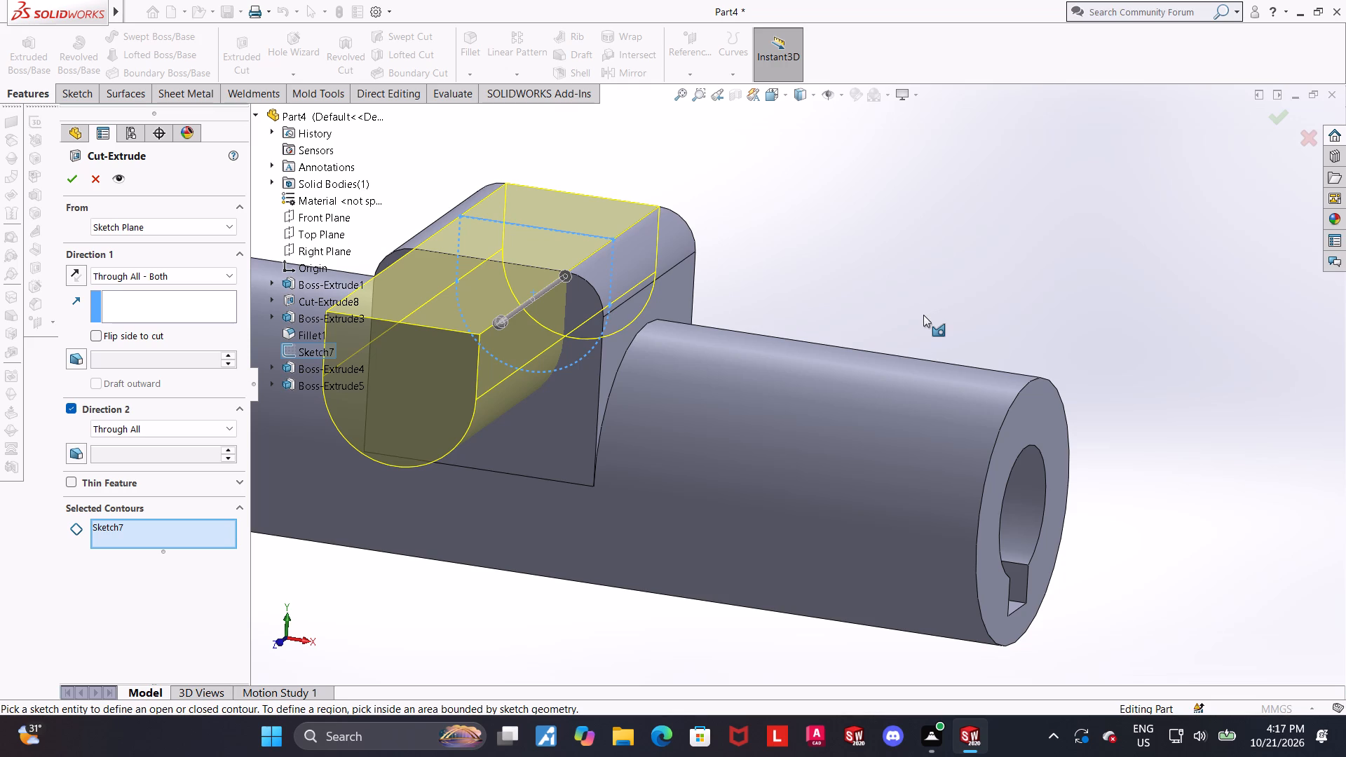
middle_drag(916, 320, 888, 350)
scroll(889, 350, up, 2)
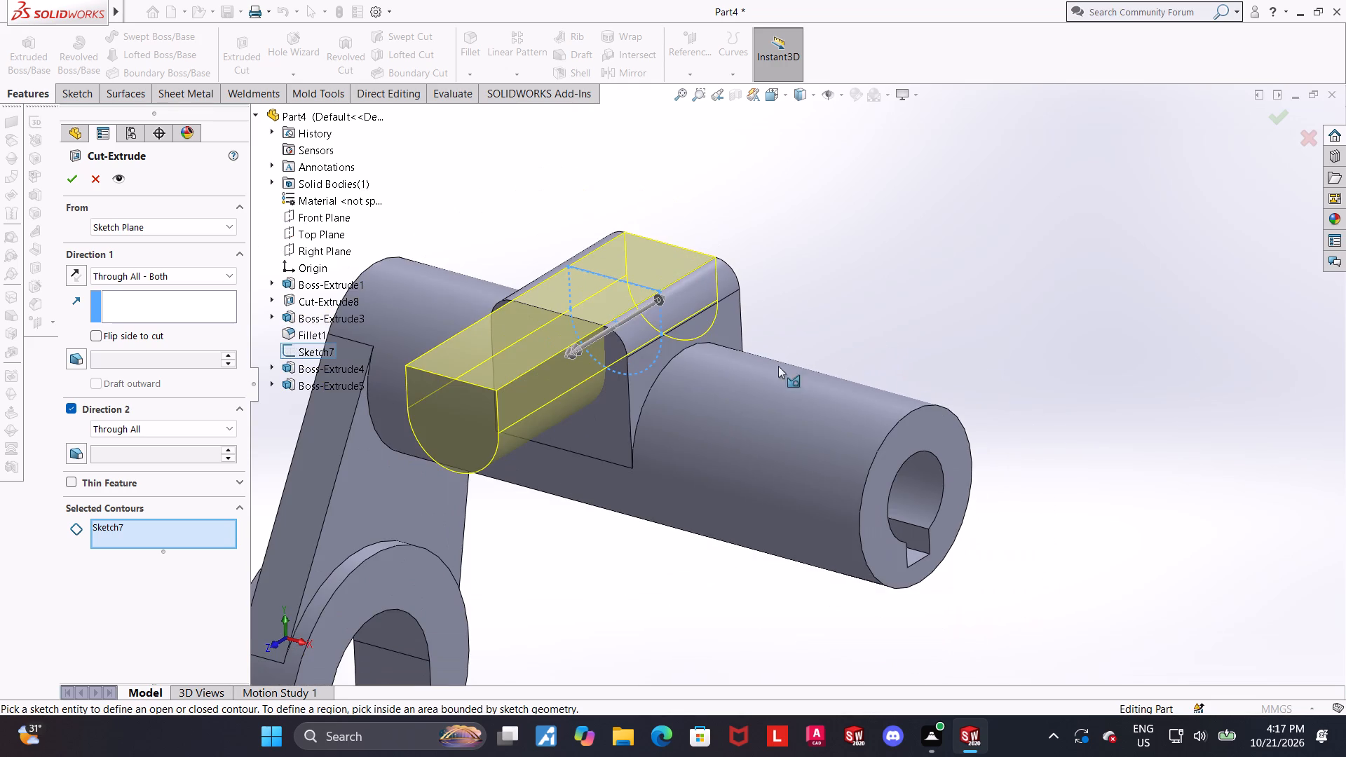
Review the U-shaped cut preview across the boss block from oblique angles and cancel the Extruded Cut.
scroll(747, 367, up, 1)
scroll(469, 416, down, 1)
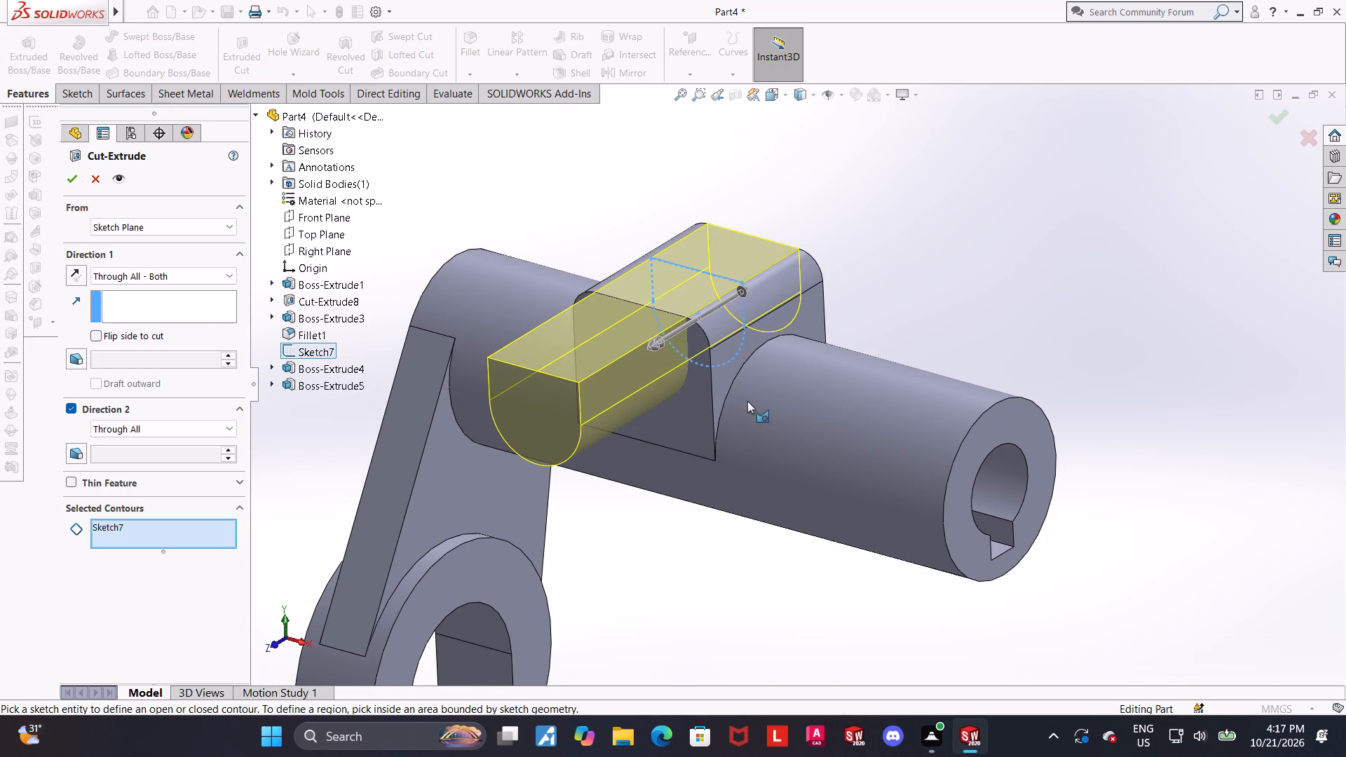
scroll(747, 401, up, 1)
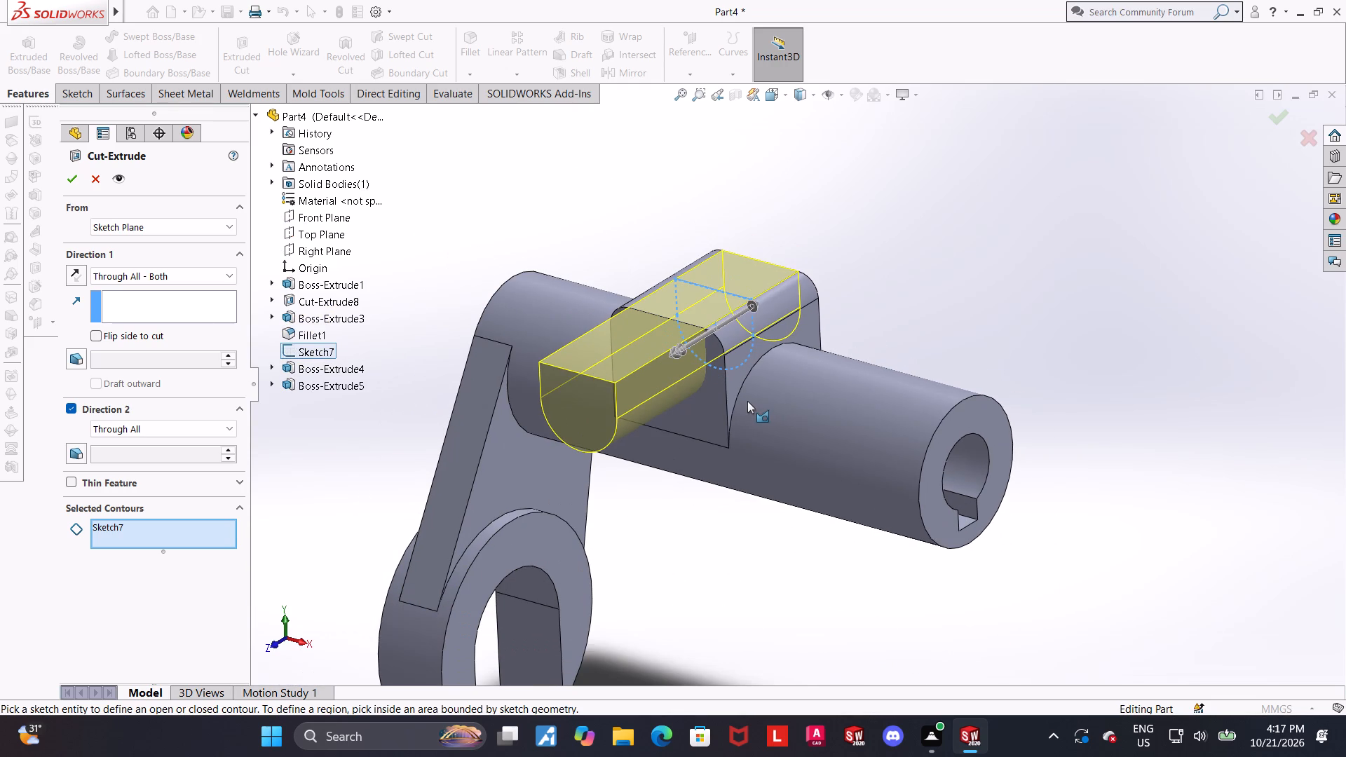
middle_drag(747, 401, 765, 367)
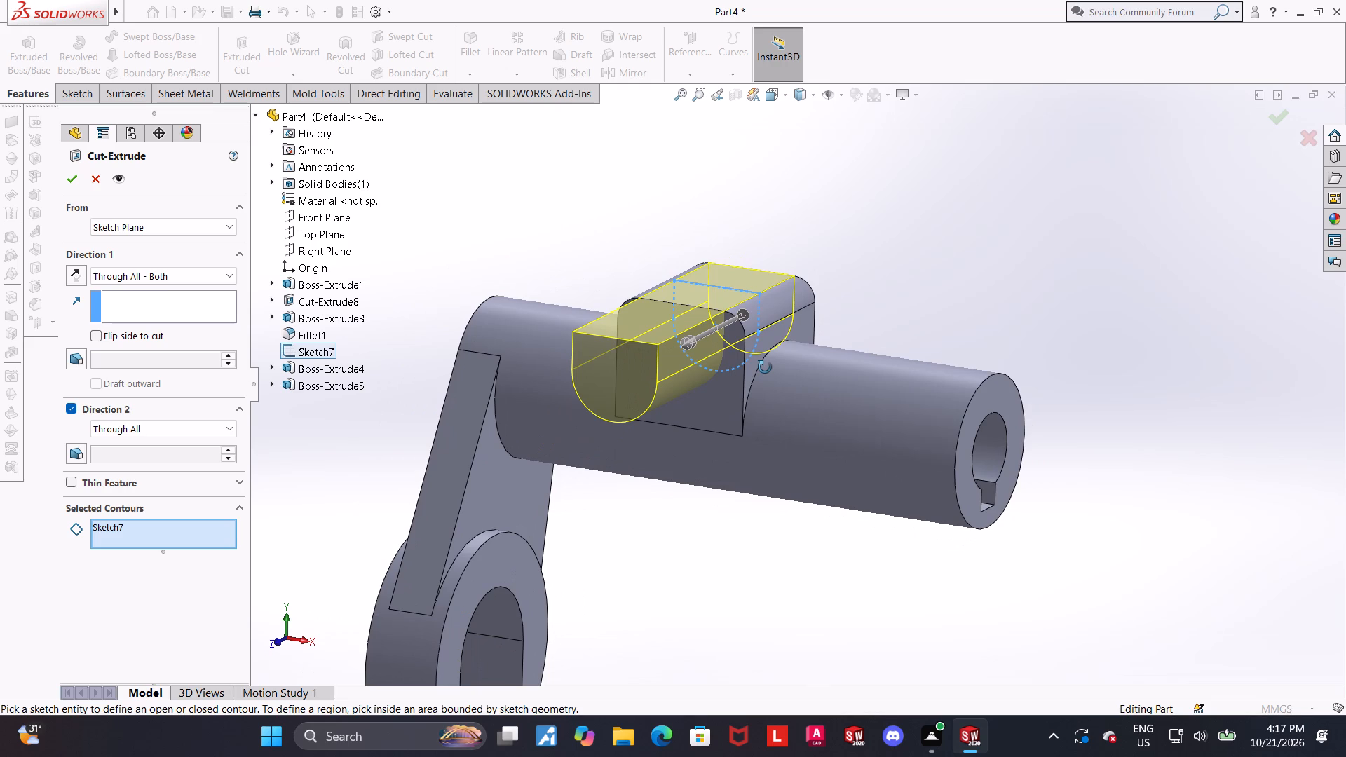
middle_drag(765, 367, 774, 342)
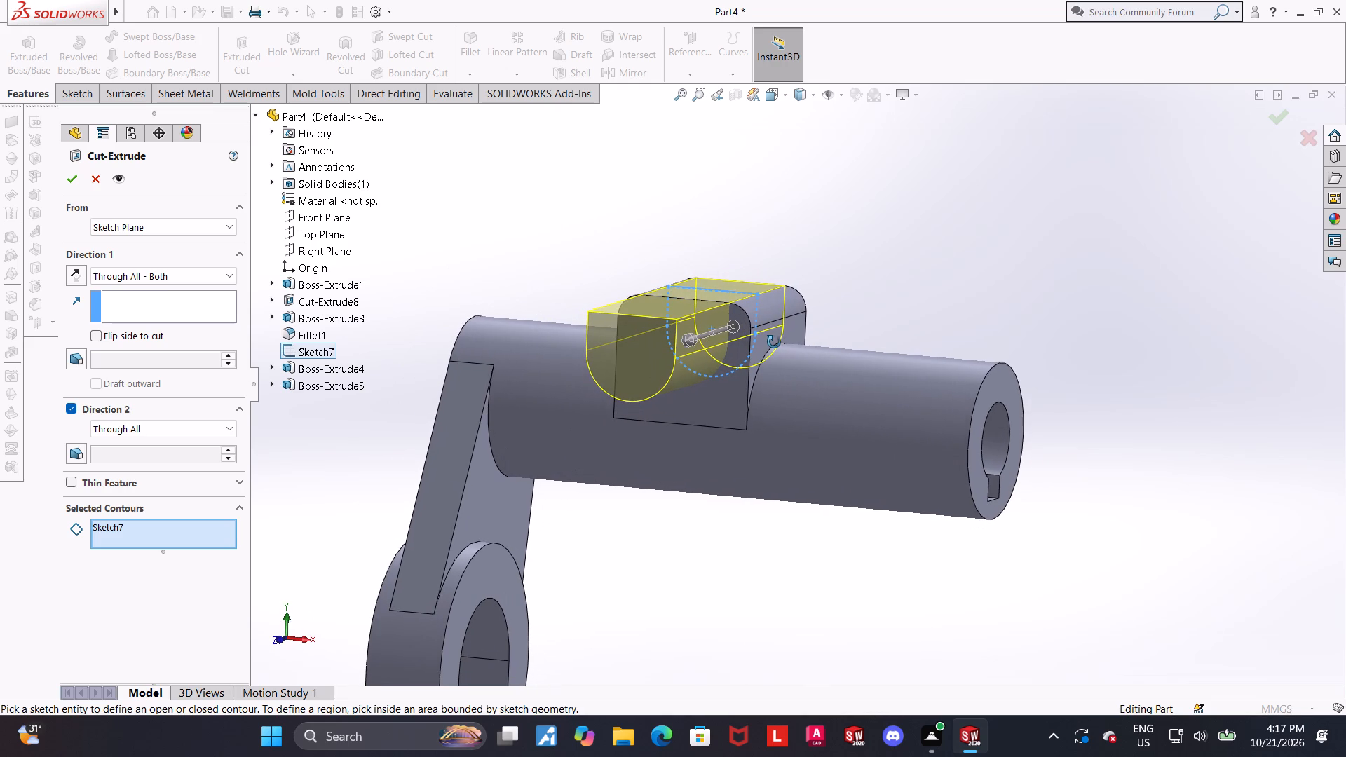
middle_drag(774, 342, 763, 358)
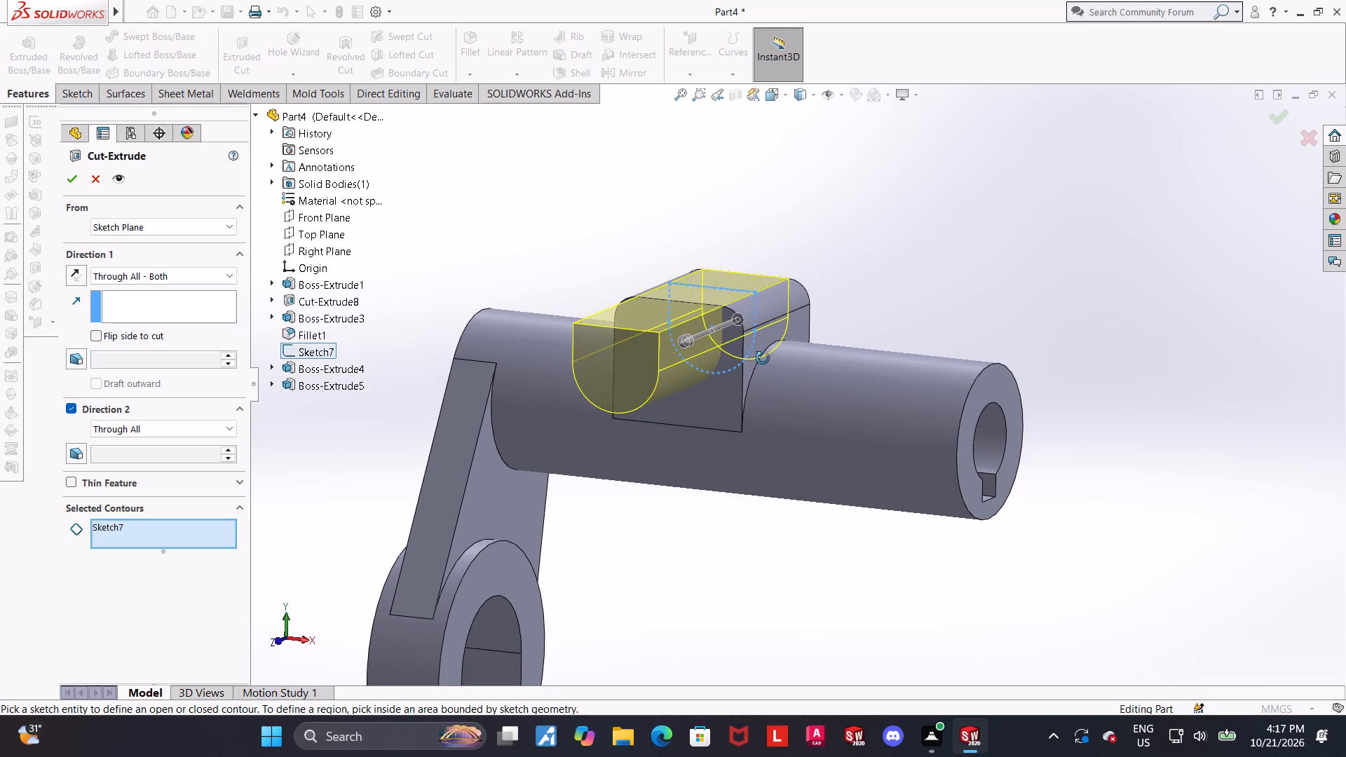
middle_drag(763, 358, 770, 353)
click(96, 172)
Examine how the U-shaped sketch inside the boss block sits relative to the cylinder and its keyed bore.
middle_drag(967, 366, 902, 356)
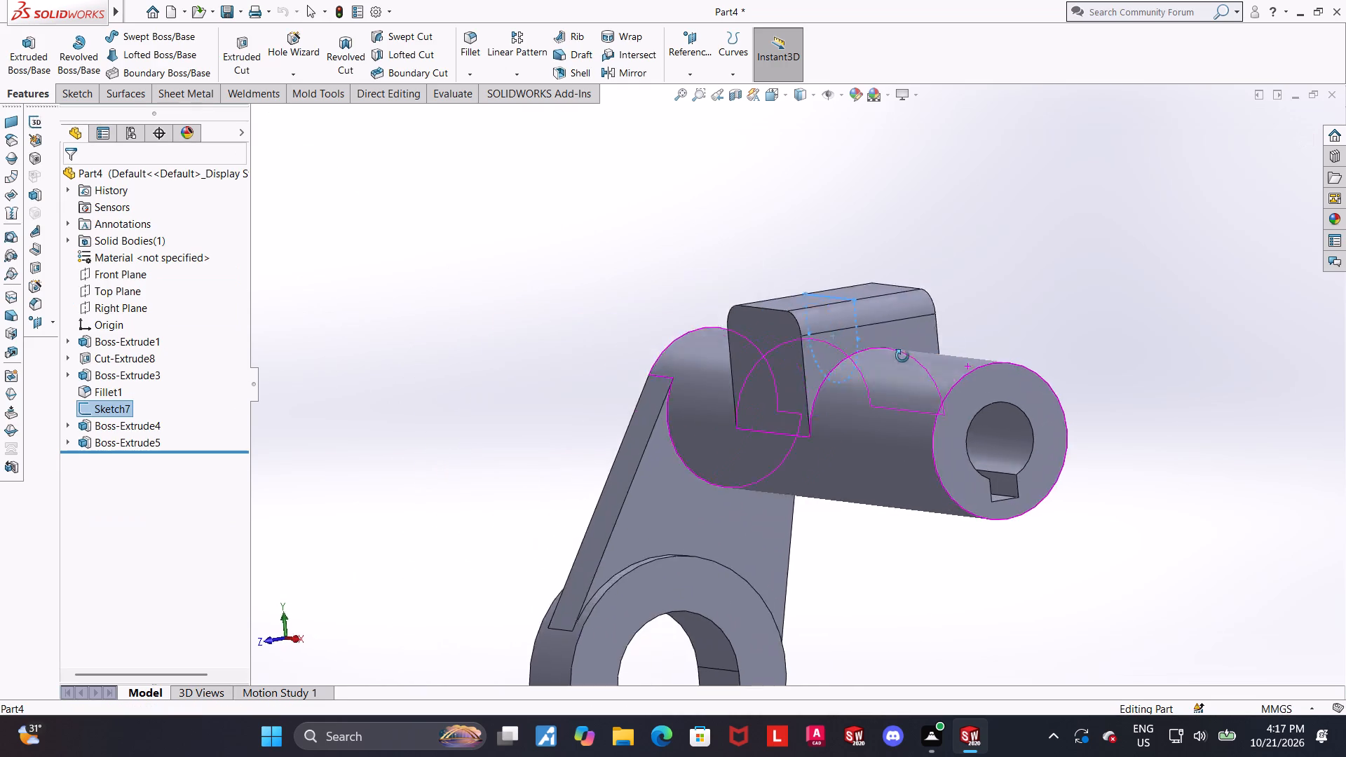
middle_drag(902, 356, 850, 342)
scroll(1092, 426, down, 5)
middle_drag(1118, 442, 1126, 438)
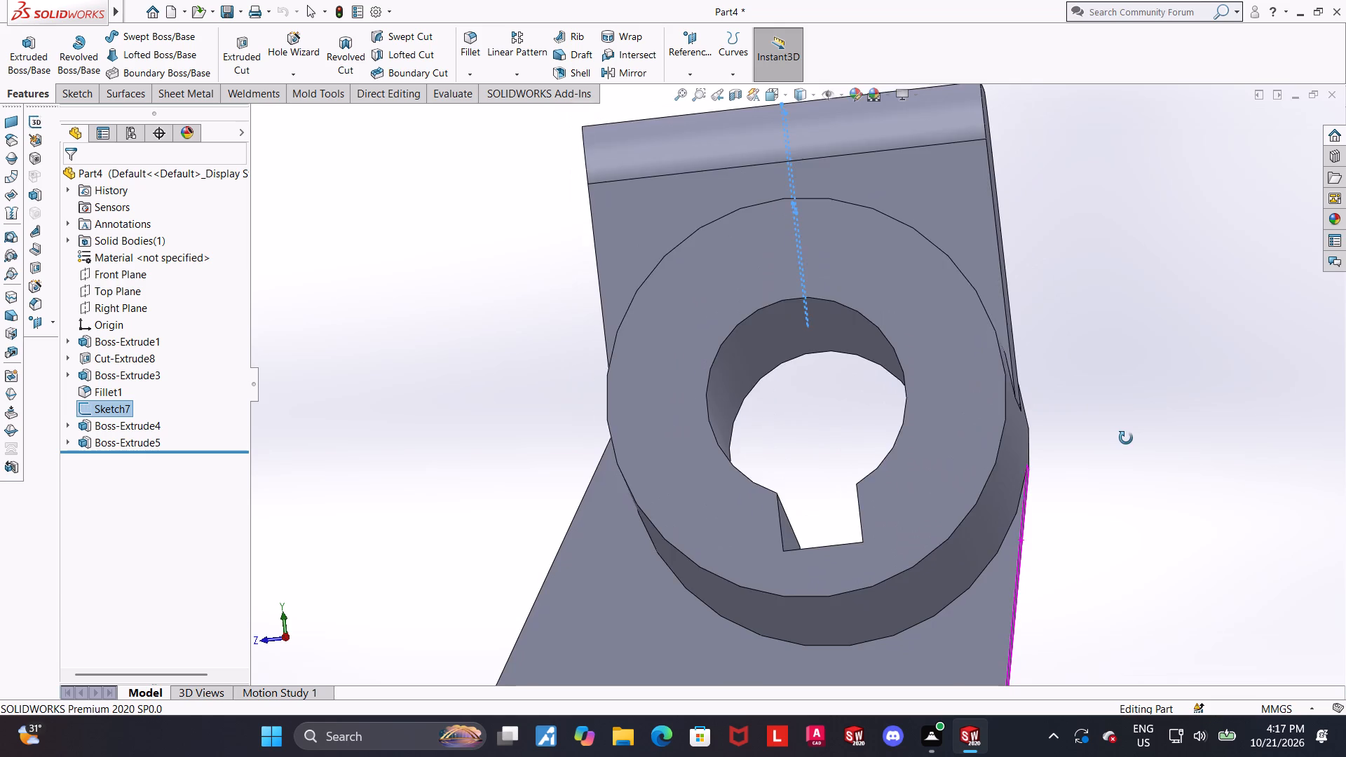
middle_drag(1126, 438, 1160, 451)
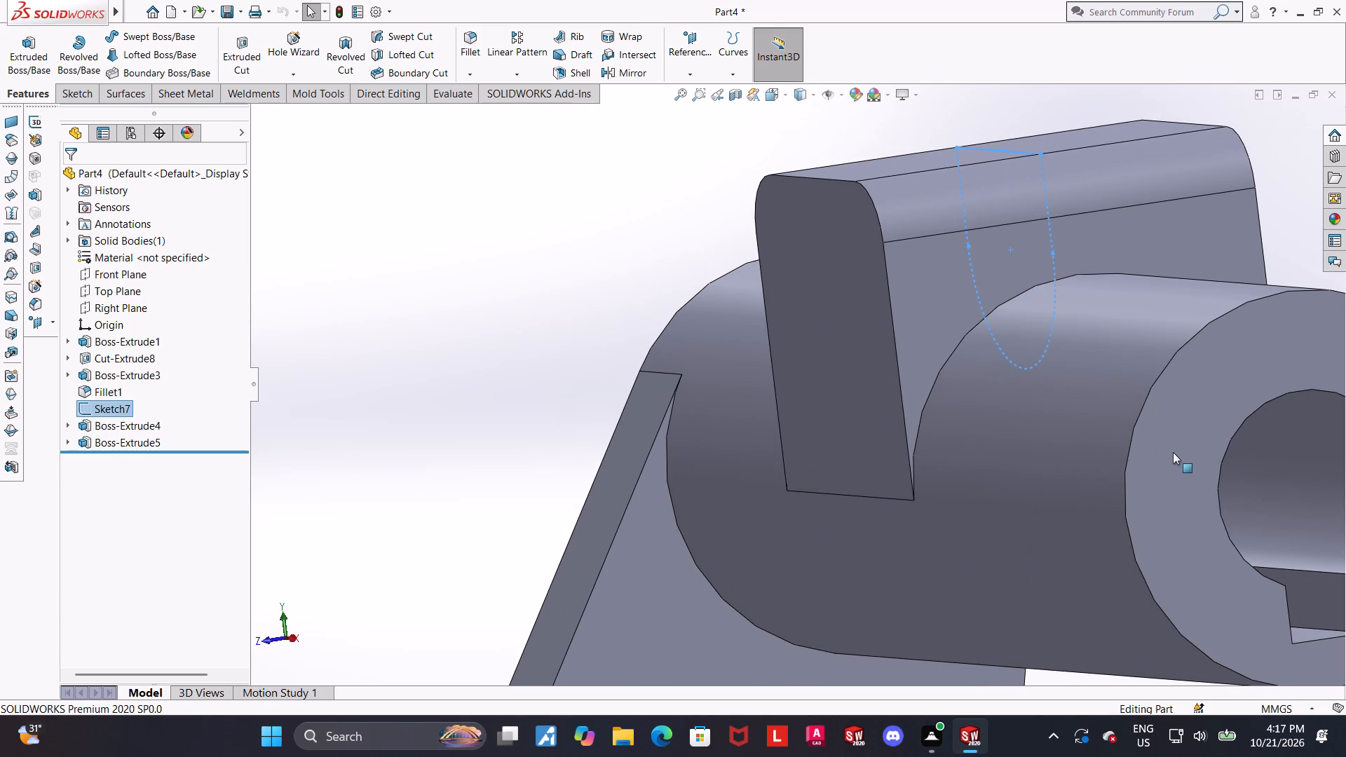
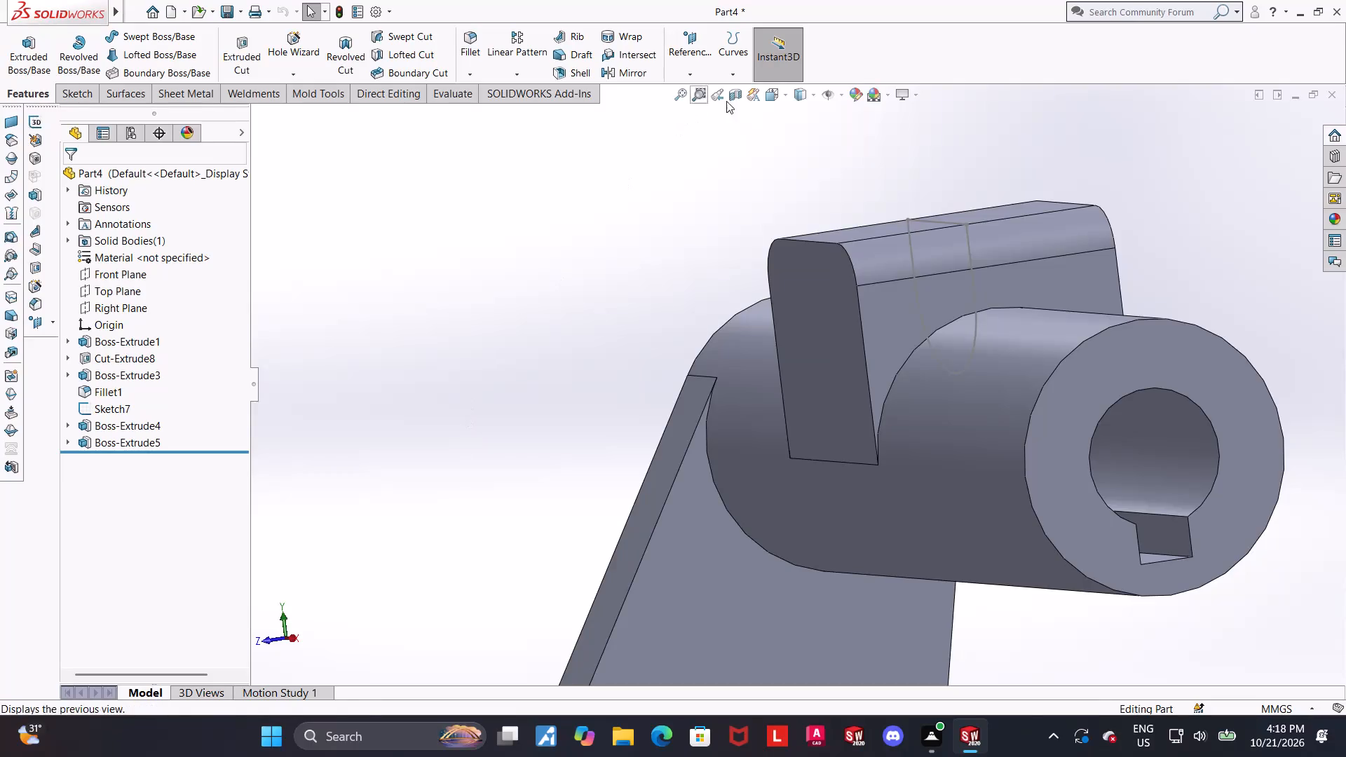
Reopen the U-shaped slot sketch, Sketch7, for editing, facing the front of the boss block.
click(777, 98)
click(470, 472)
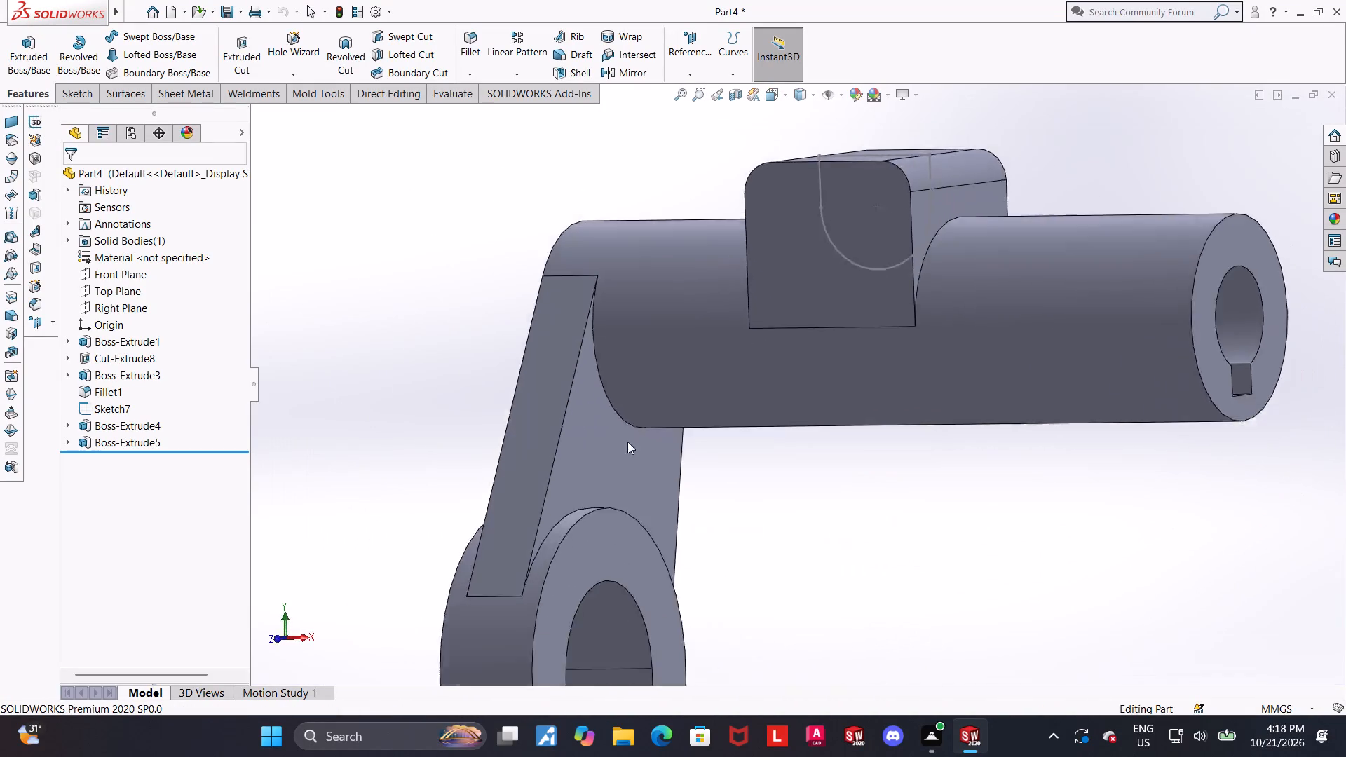
click(90, 409)
click(106, 367)
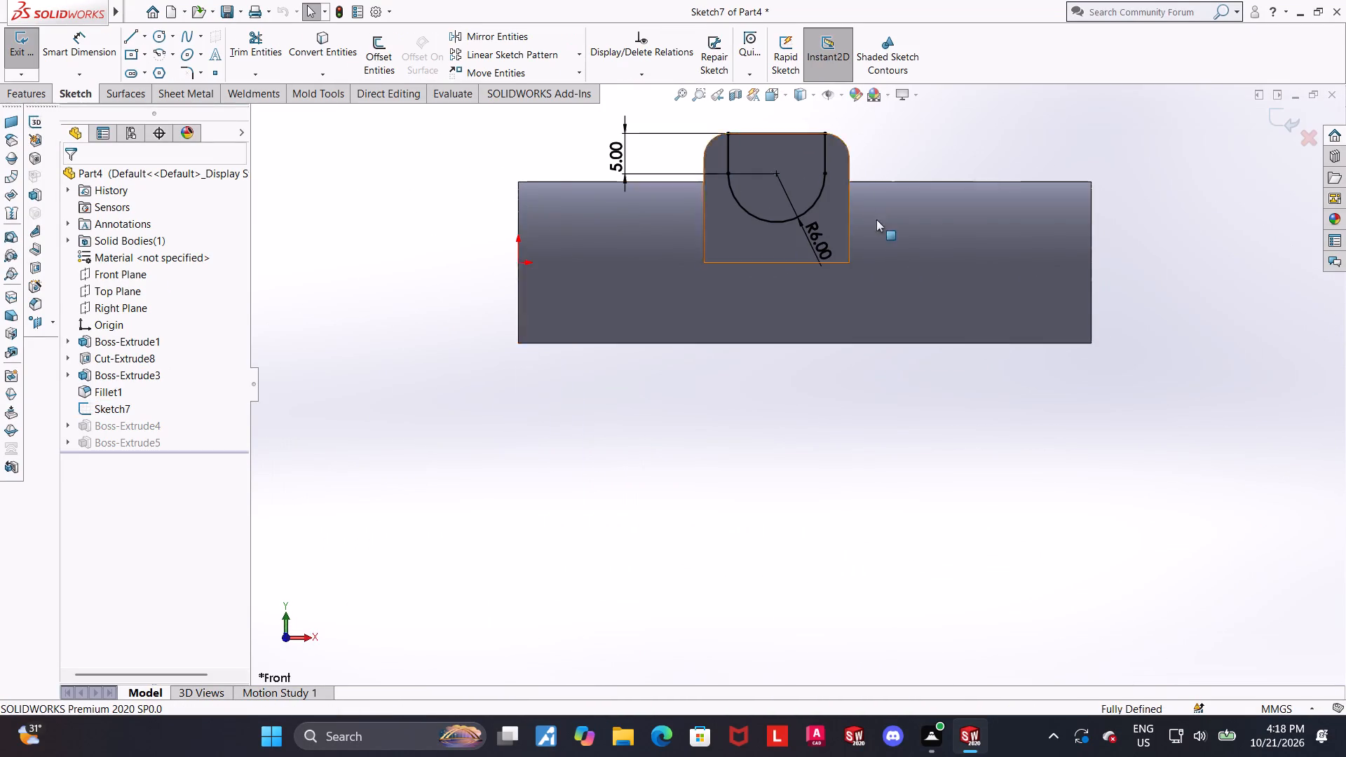
scroll(929, 200, up, 2)
scroll(890, 211, down, 3)
scroll(787, 266, down, 3)
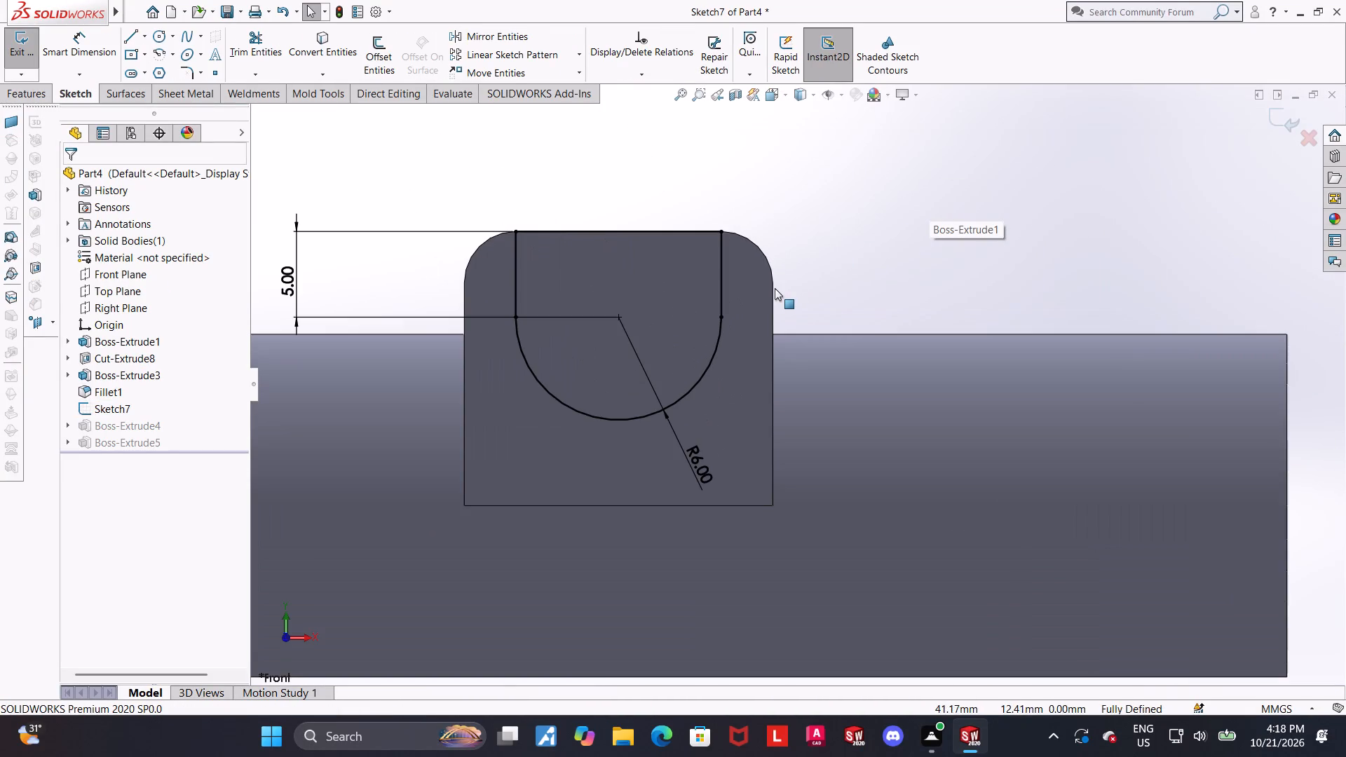
click(932, 276)
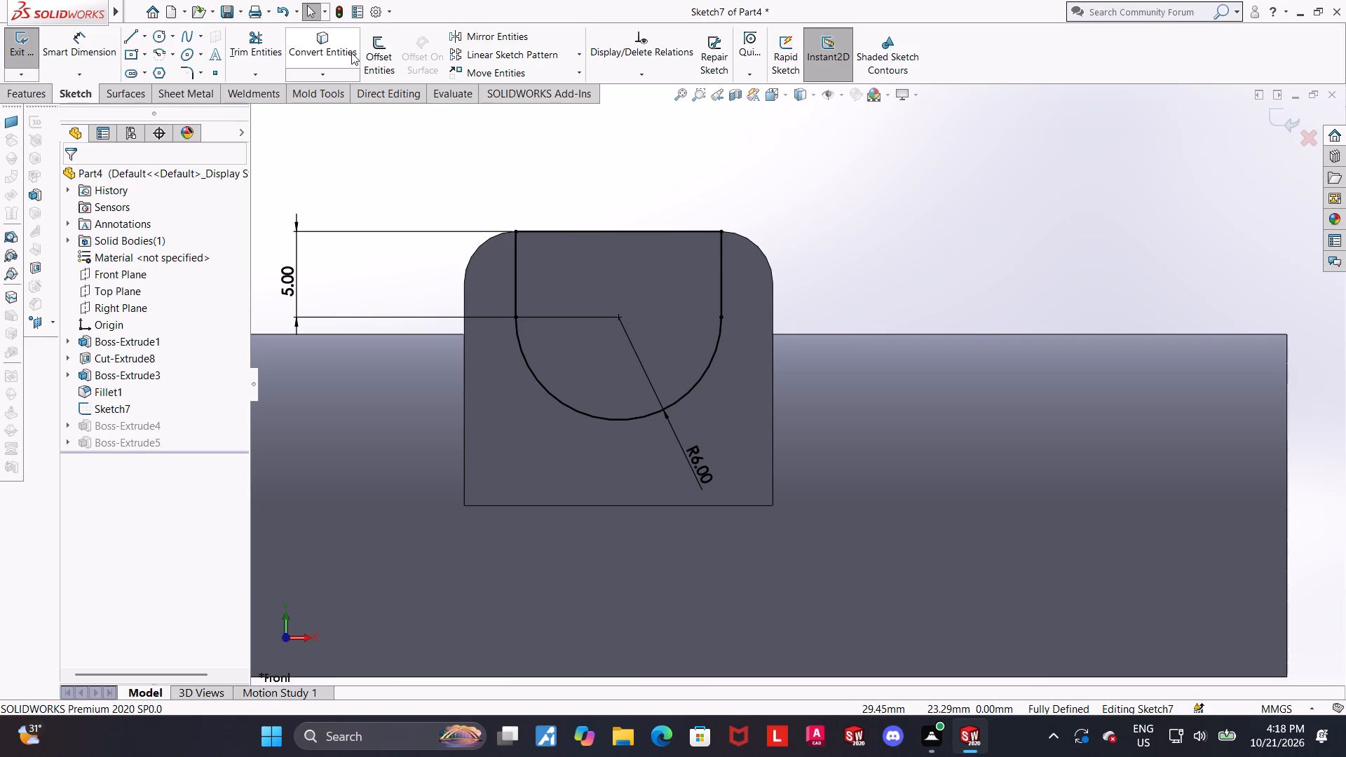
Offset the U-shaped profile's arc, both sides and top line inward by 0.1 mm, with the direction reversed.
click(378, 50)
click(517, 275)
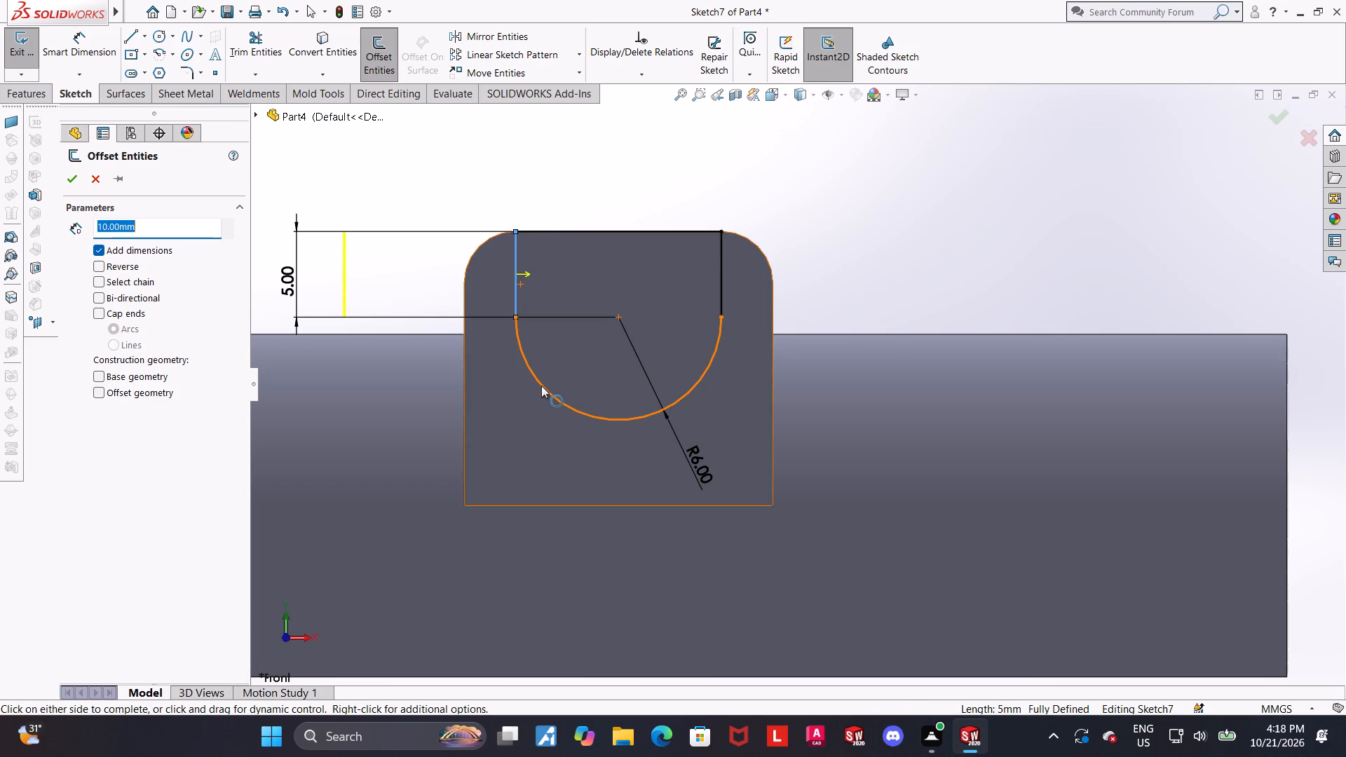
click(541, 386)
click(720, 288)
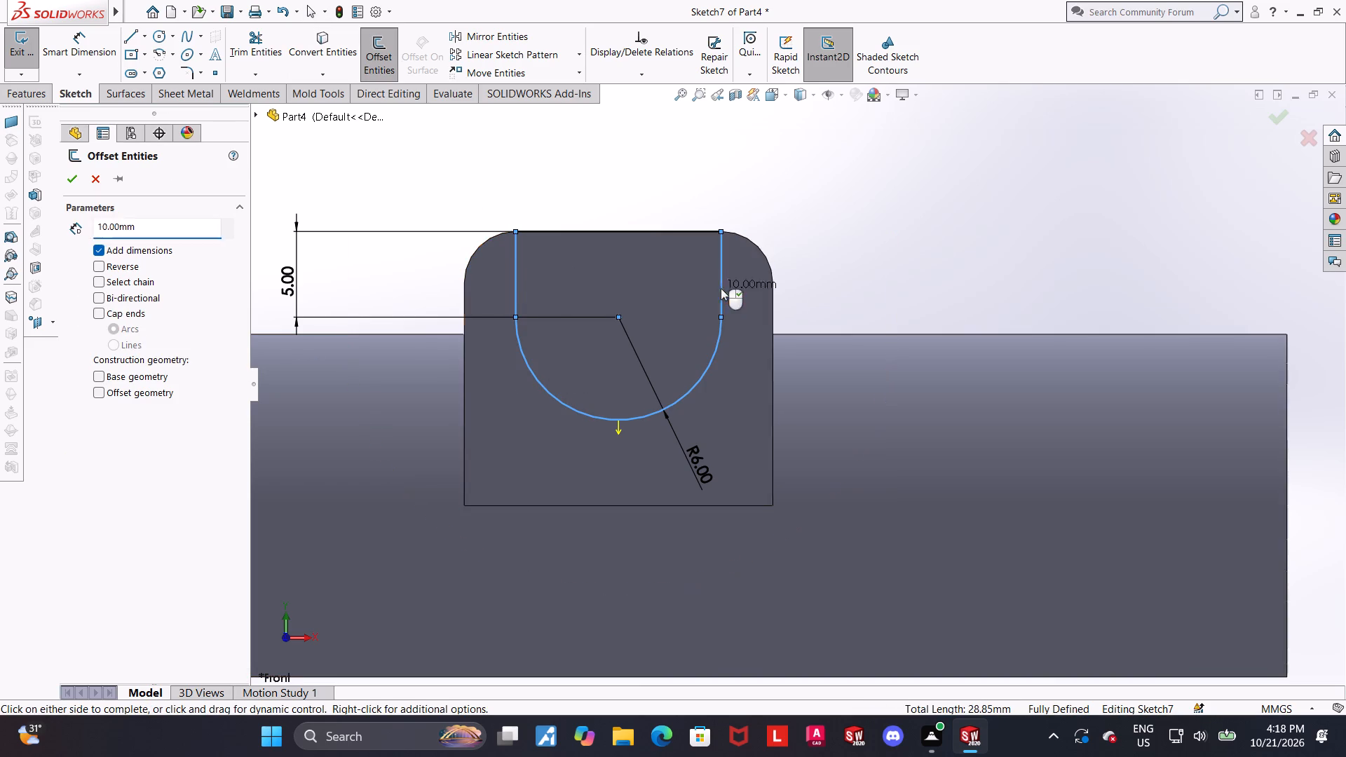
click(654, 232)
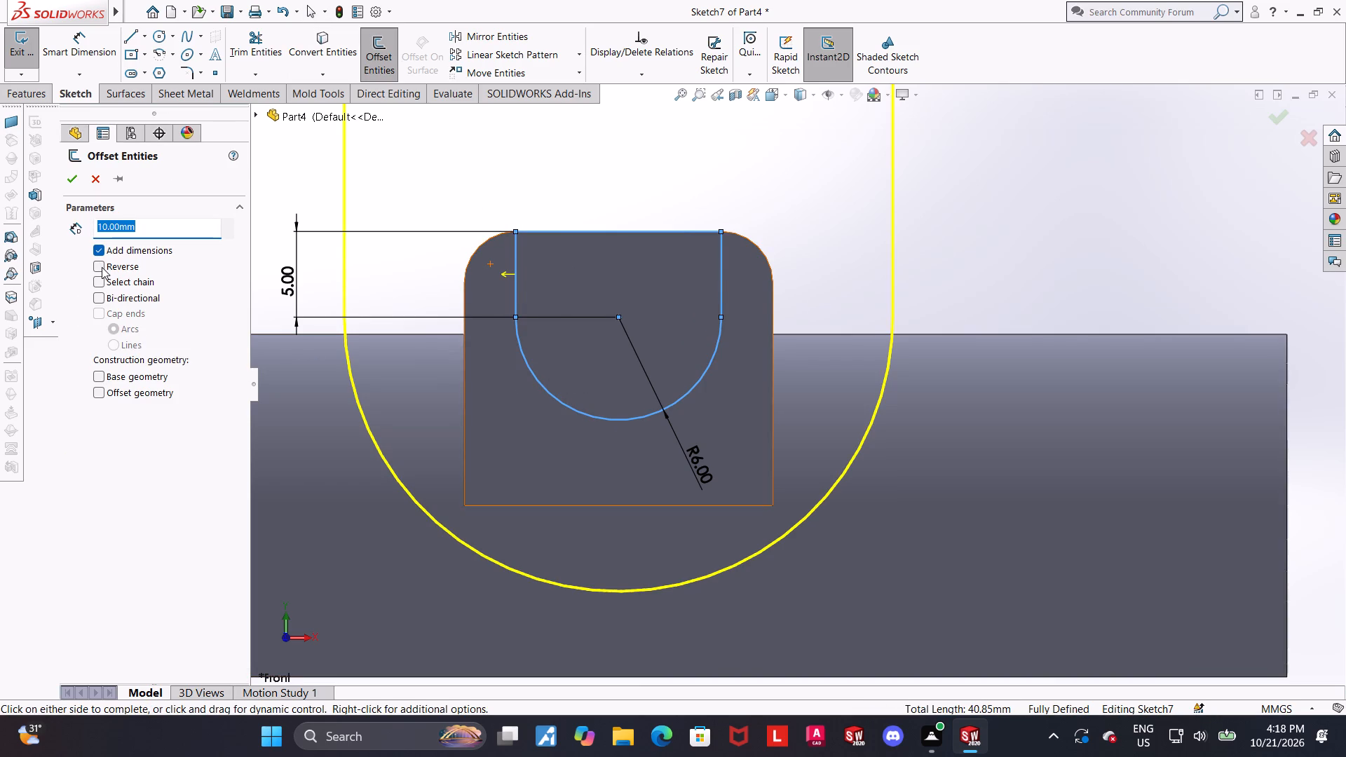
click(102, 267)
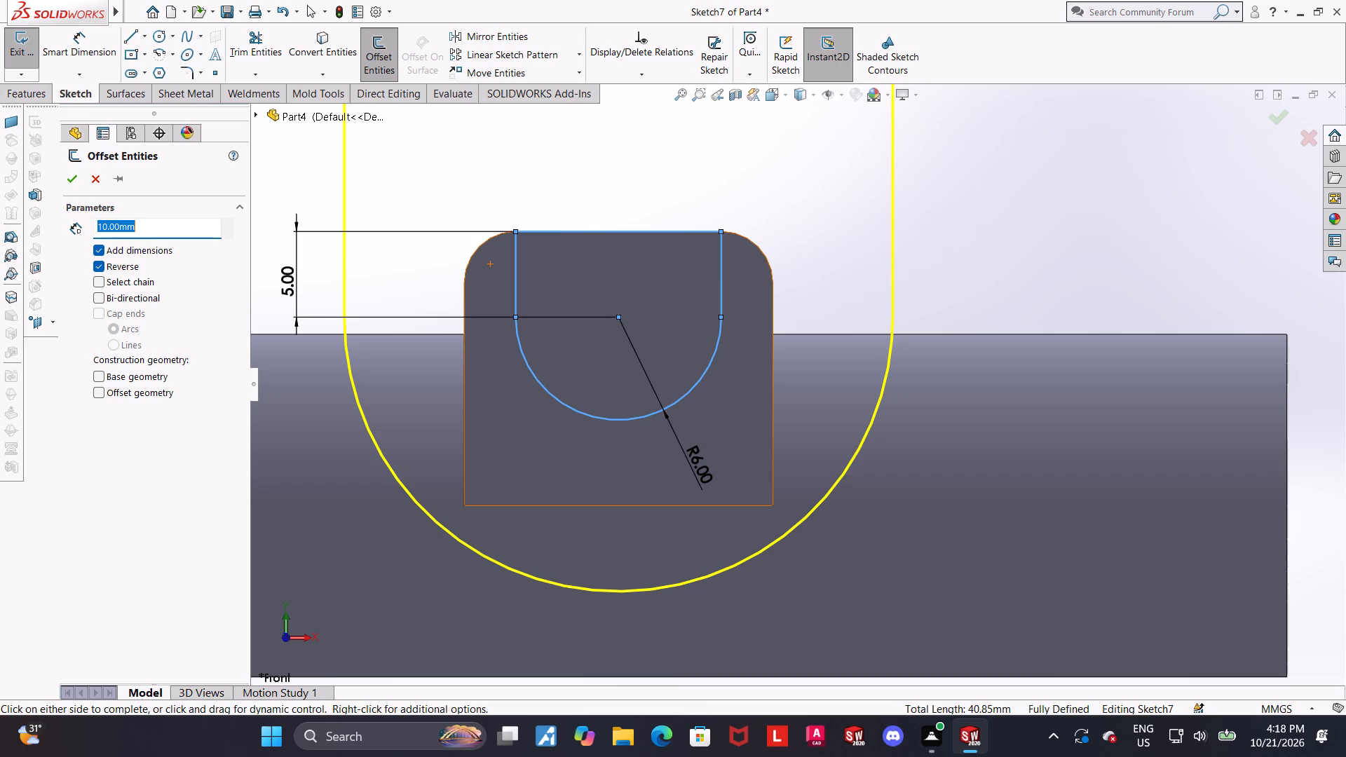
text(0.1)
key(Return)
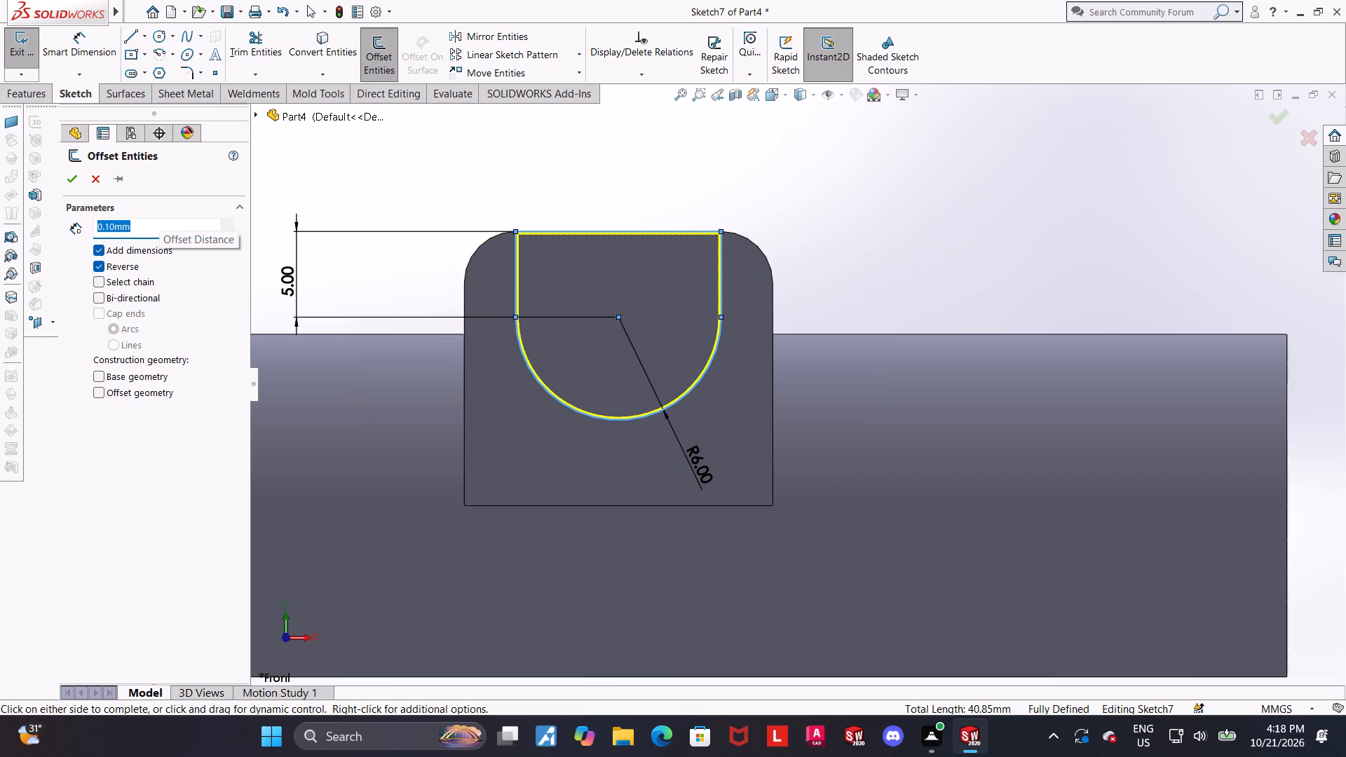
scroll(659, 318, down, 1)
click(65, 175)
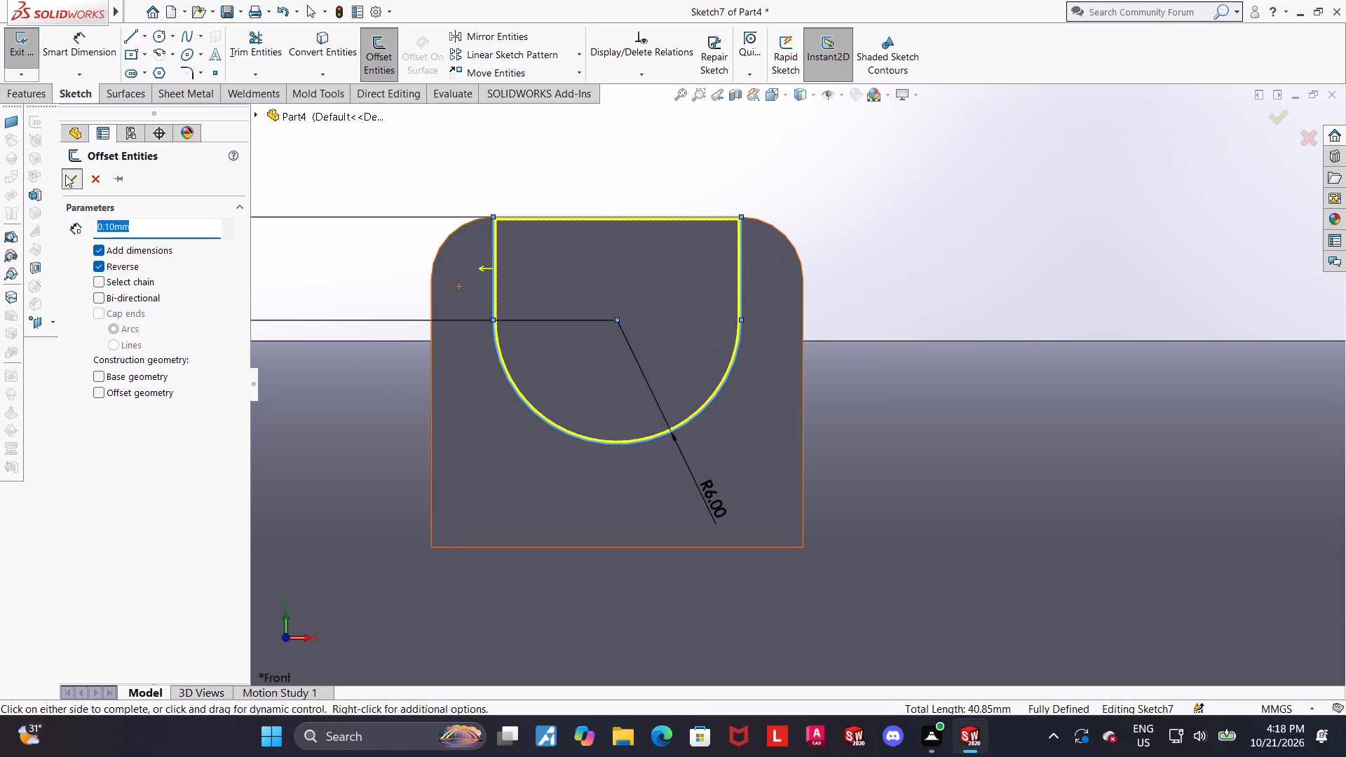
Delete the original outer U-shaped profile, including its arc, two vertical sides and top line, keeping the offset copy.
scroll(869, 470, down, 3)
click(496, 399)
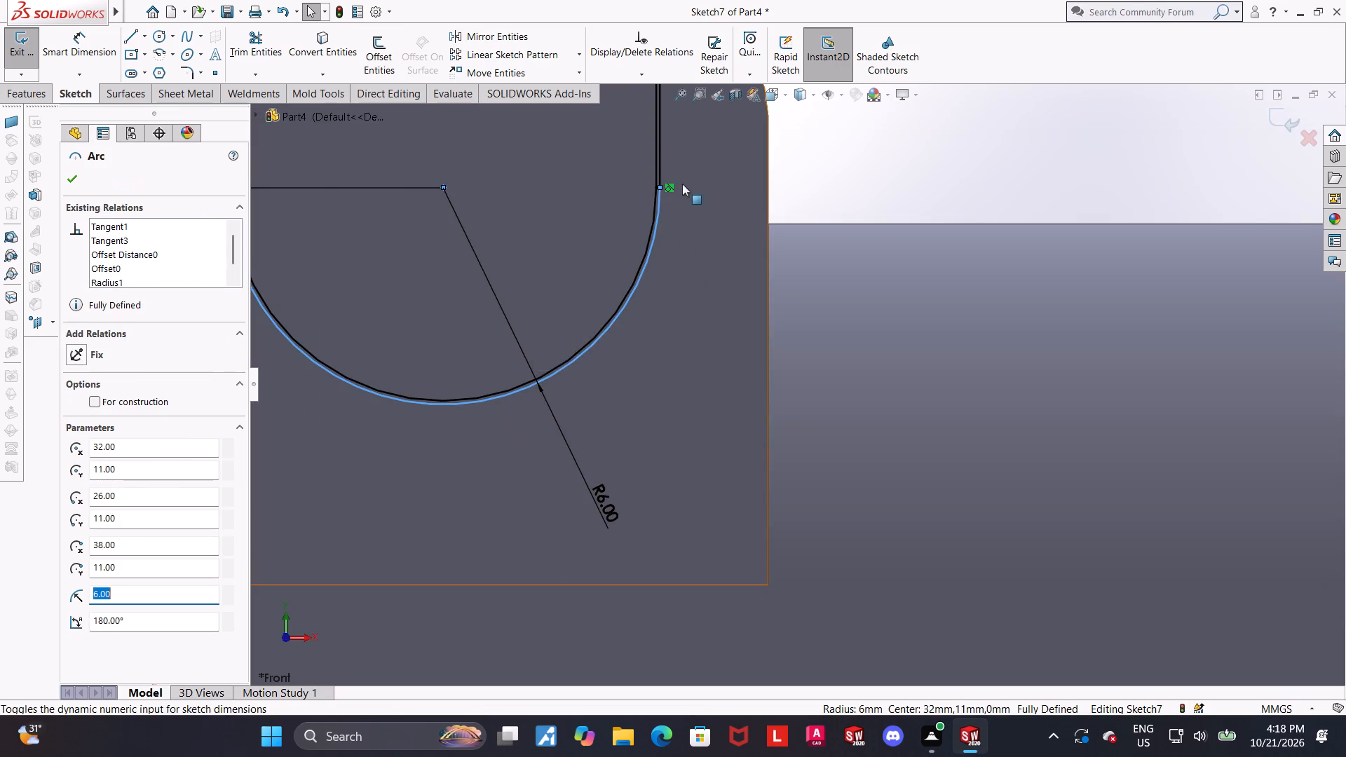
scroll(677, 175, up, 2)
ctrl+click(705, 177)
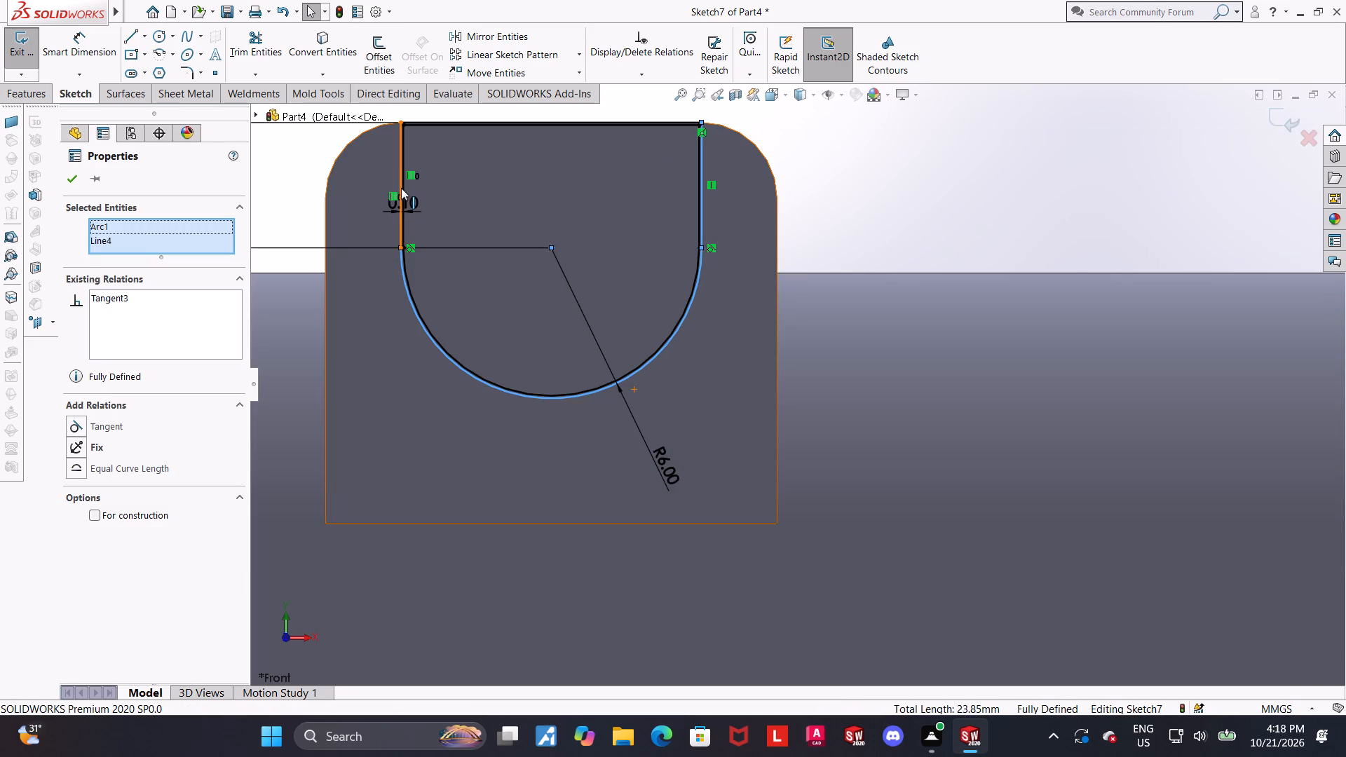
ctrl+click(400, 184)
ctrl+click(435, 119)
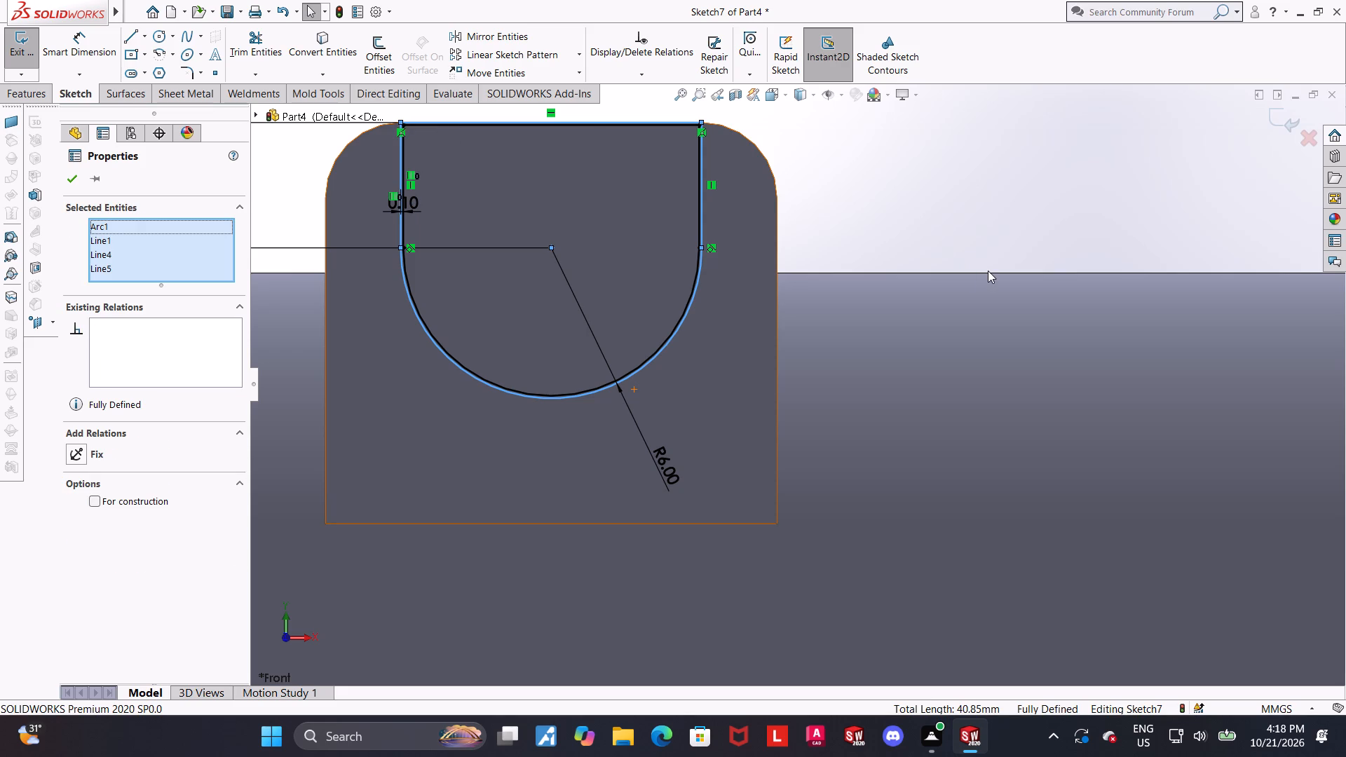
key(Delete)
click(583, 360)
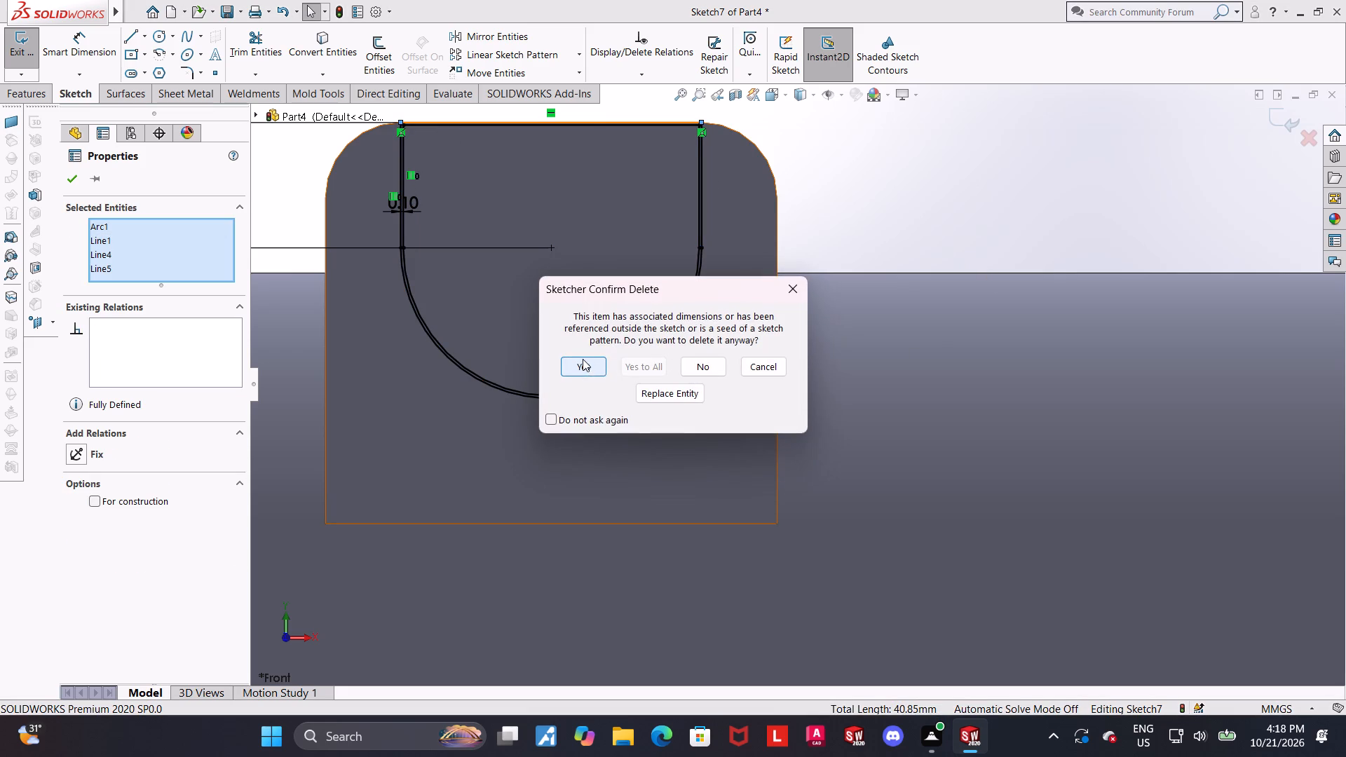
click(559, 364)
double_click(572, 364)
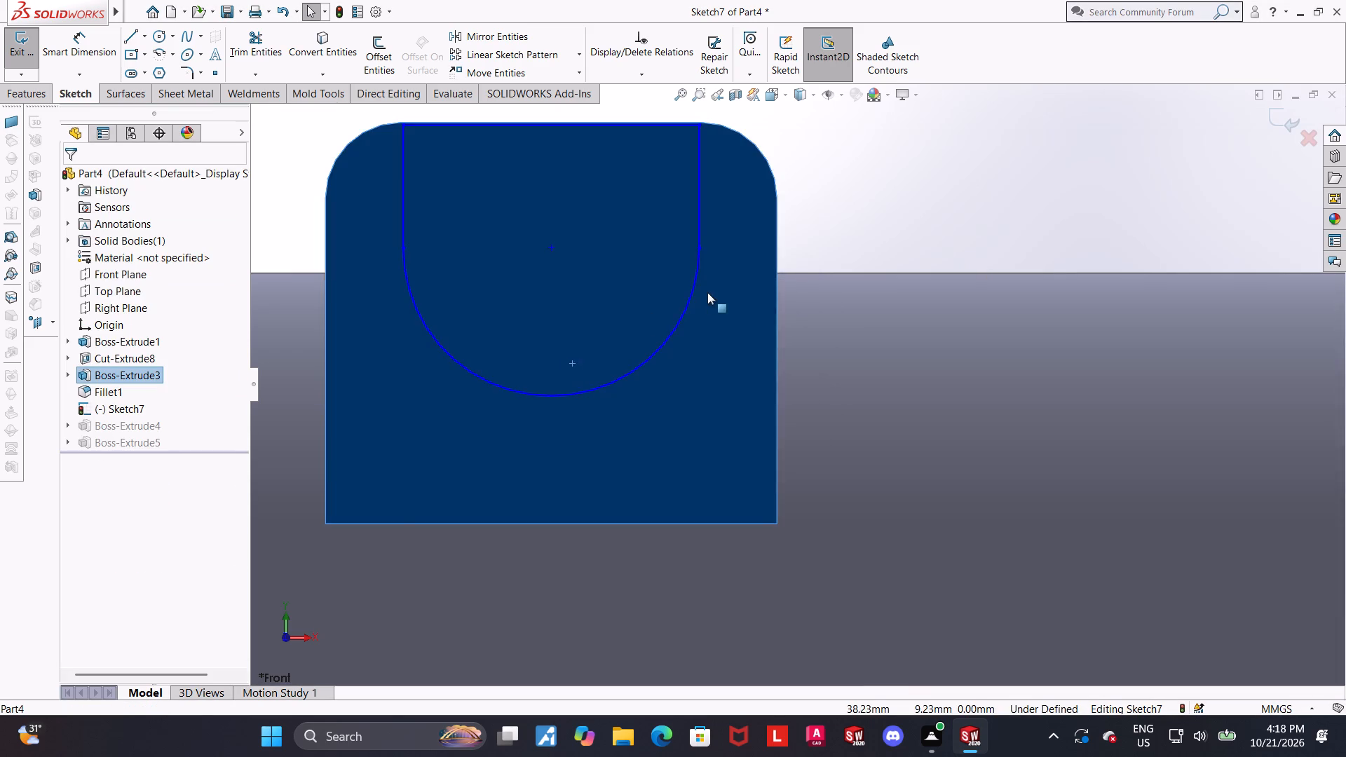
scroll(707, 292, up, 3)
click(843, 271)
Trim away the offset profile's top line and redraw it as a line joining the upper ends of the two sides.
scroll(691, 209, down, 4)
click(260, 41)
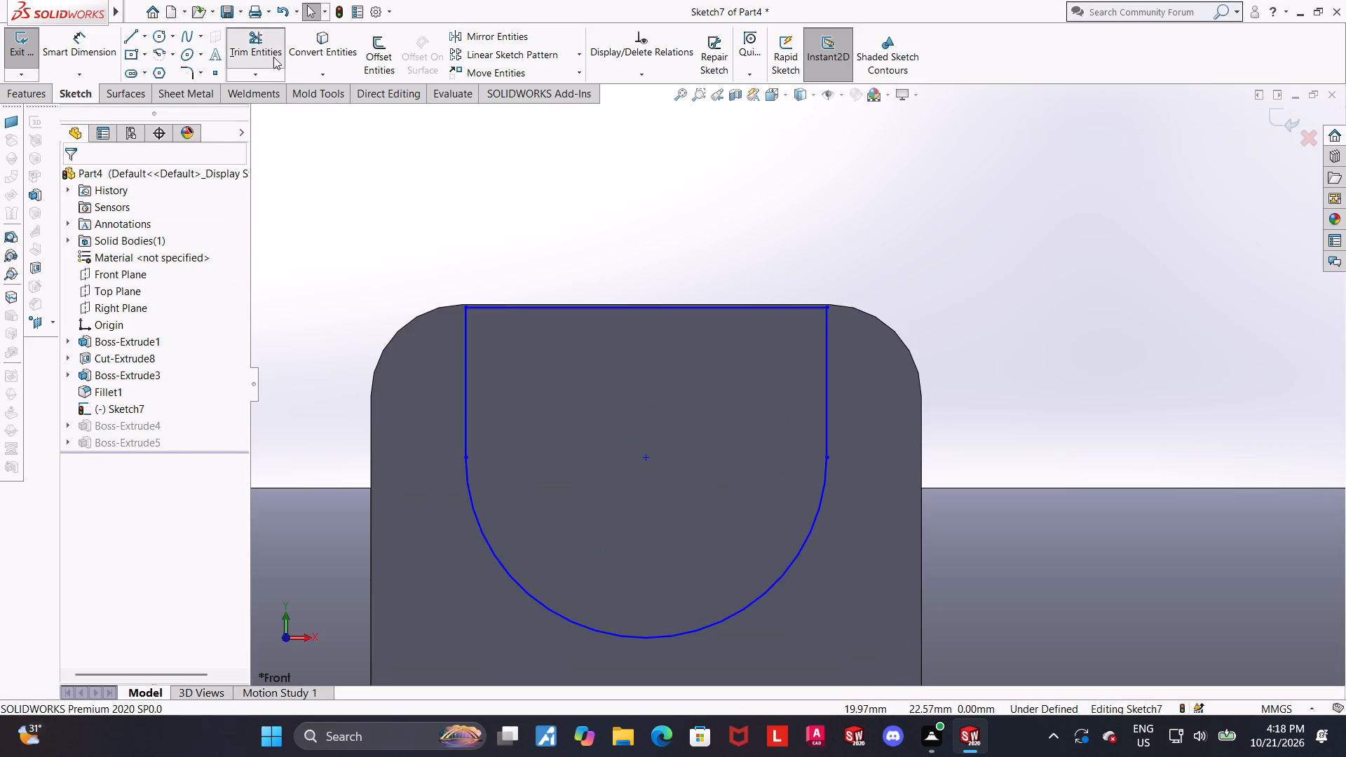
drag(601, 381, 605, 219)
key(Escape)
double_click(131, 33)
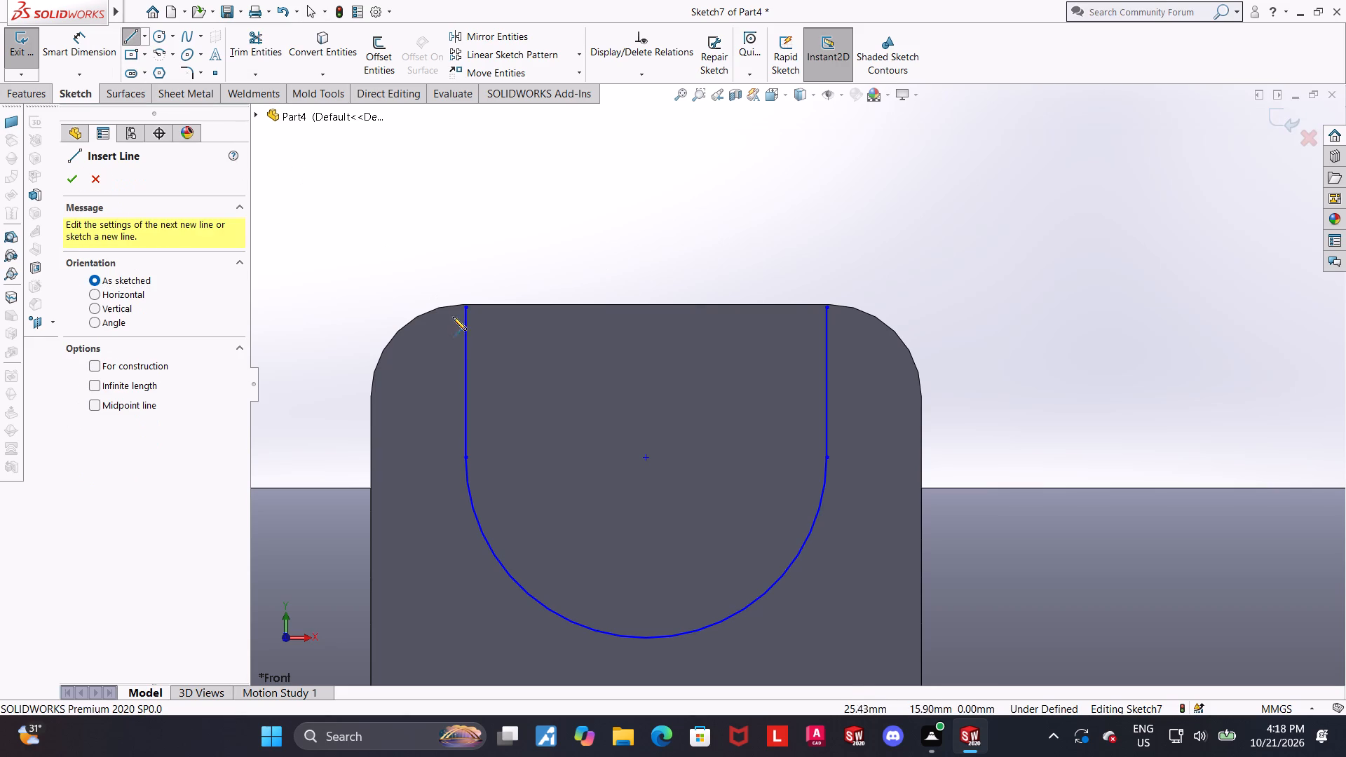
click(468, 306)
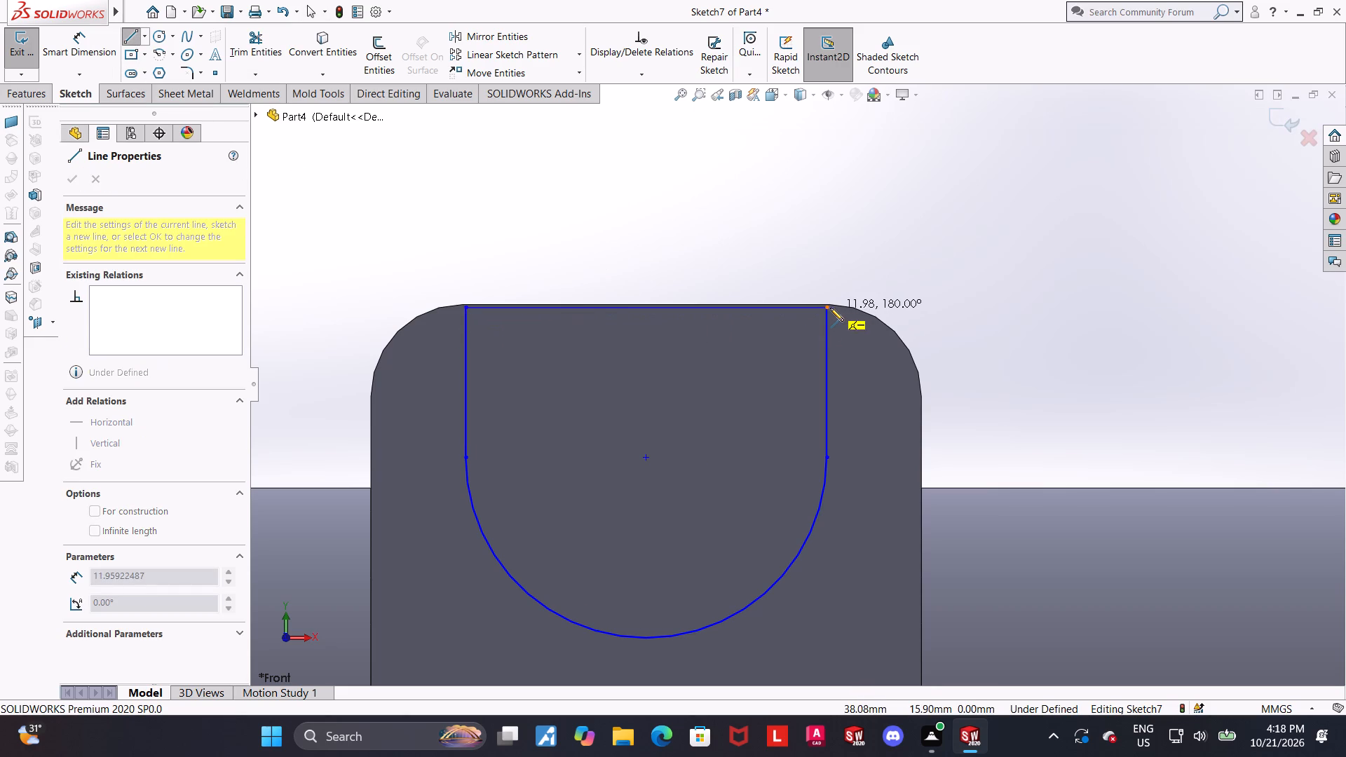
click(830, 308)
key(Escape)
key(Escape)
key(Escape)
Make the U-shaped profile's new top line collinear with the boss block's top edge.
scroll(787, 271, down, 3)
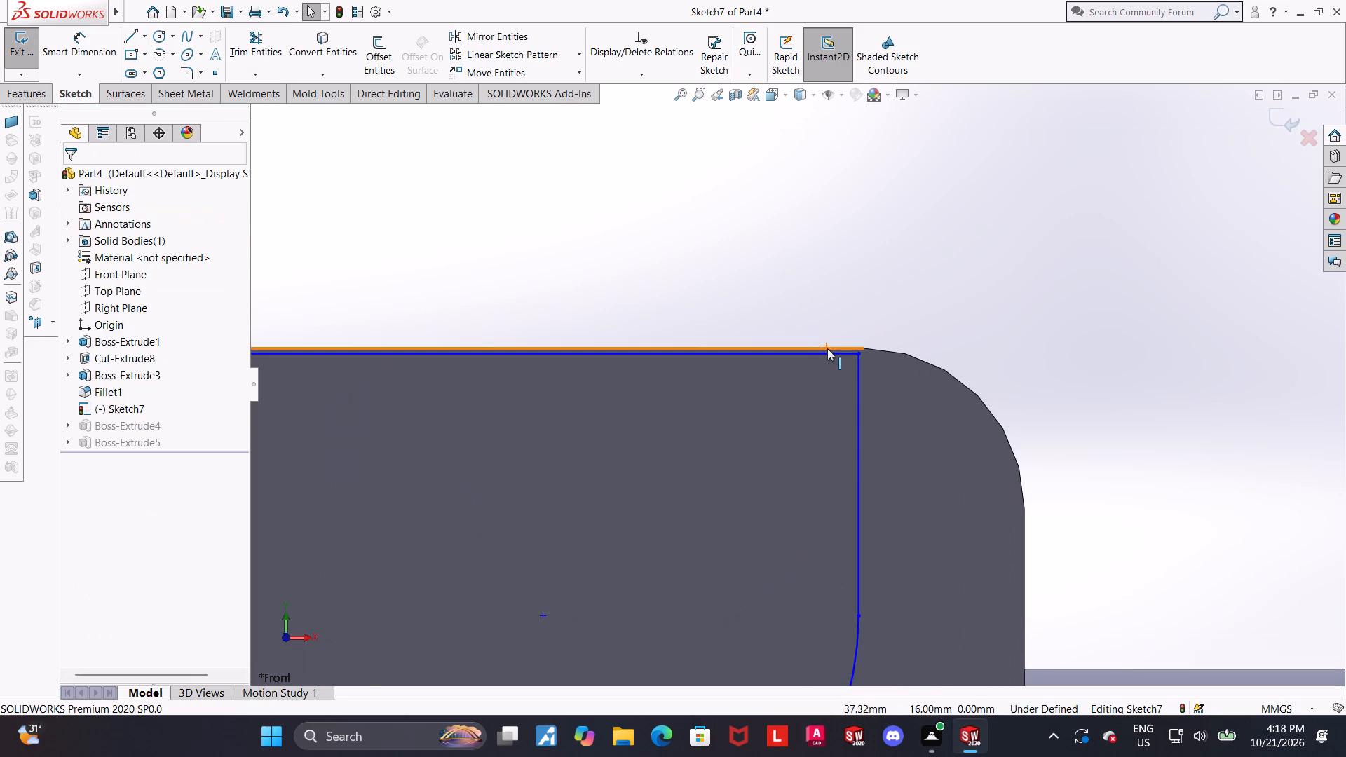
click(827, 348)
ctrl+click(829, 353)
click(81, 431)
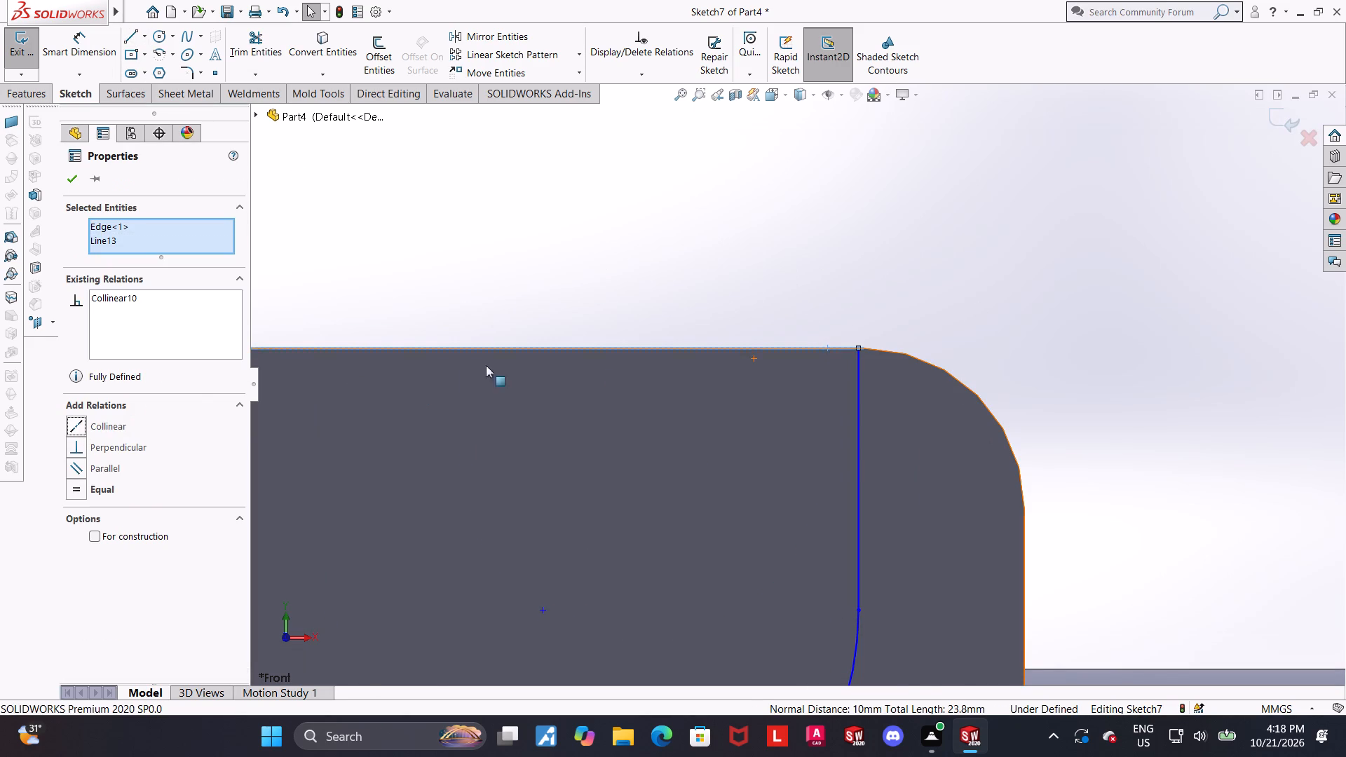
scroll(1084, 325, up, 5)
click(1088, 326)
Dimension the vertical distance from the U-shaped profile's arc centre to its top line.
scroll(1061, 418, up, 2)
scroll(965, 421, down, 1)
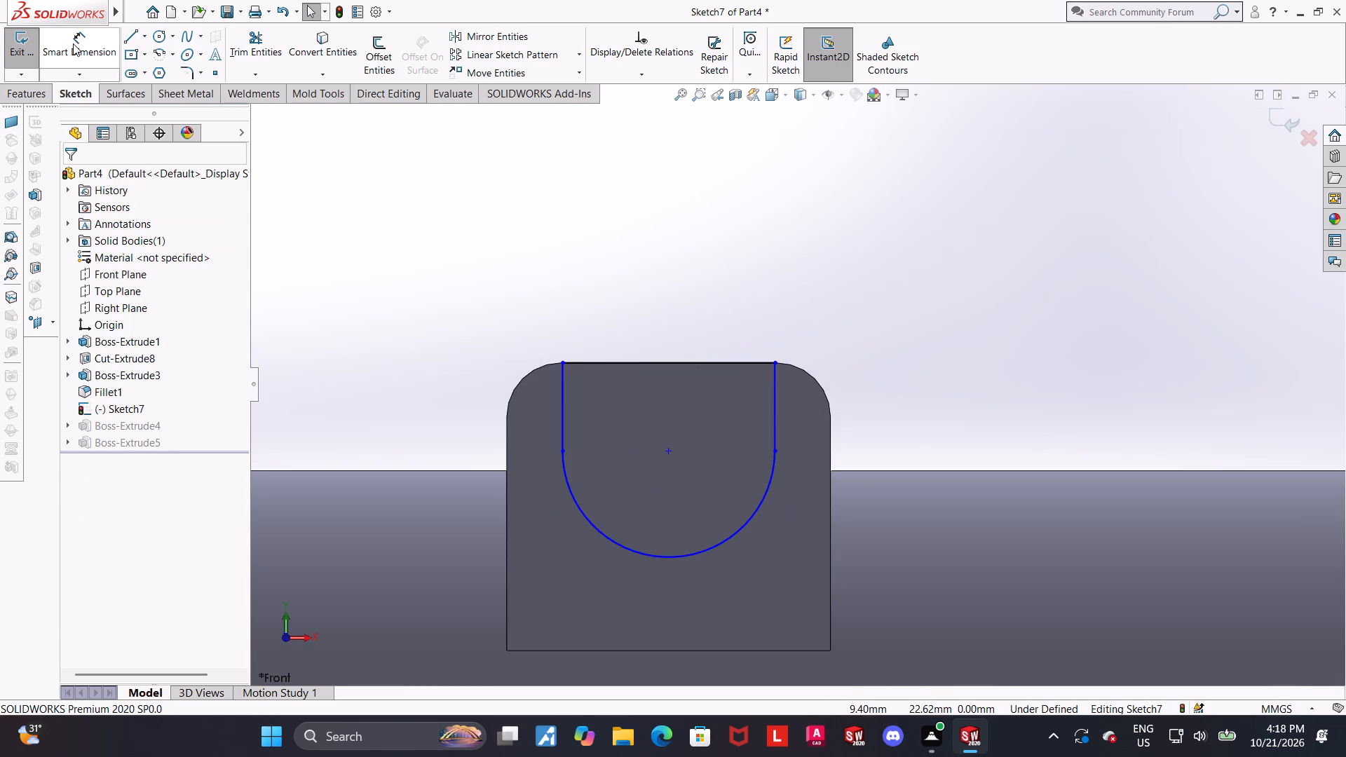
click(73, 43)
click(666, 452)
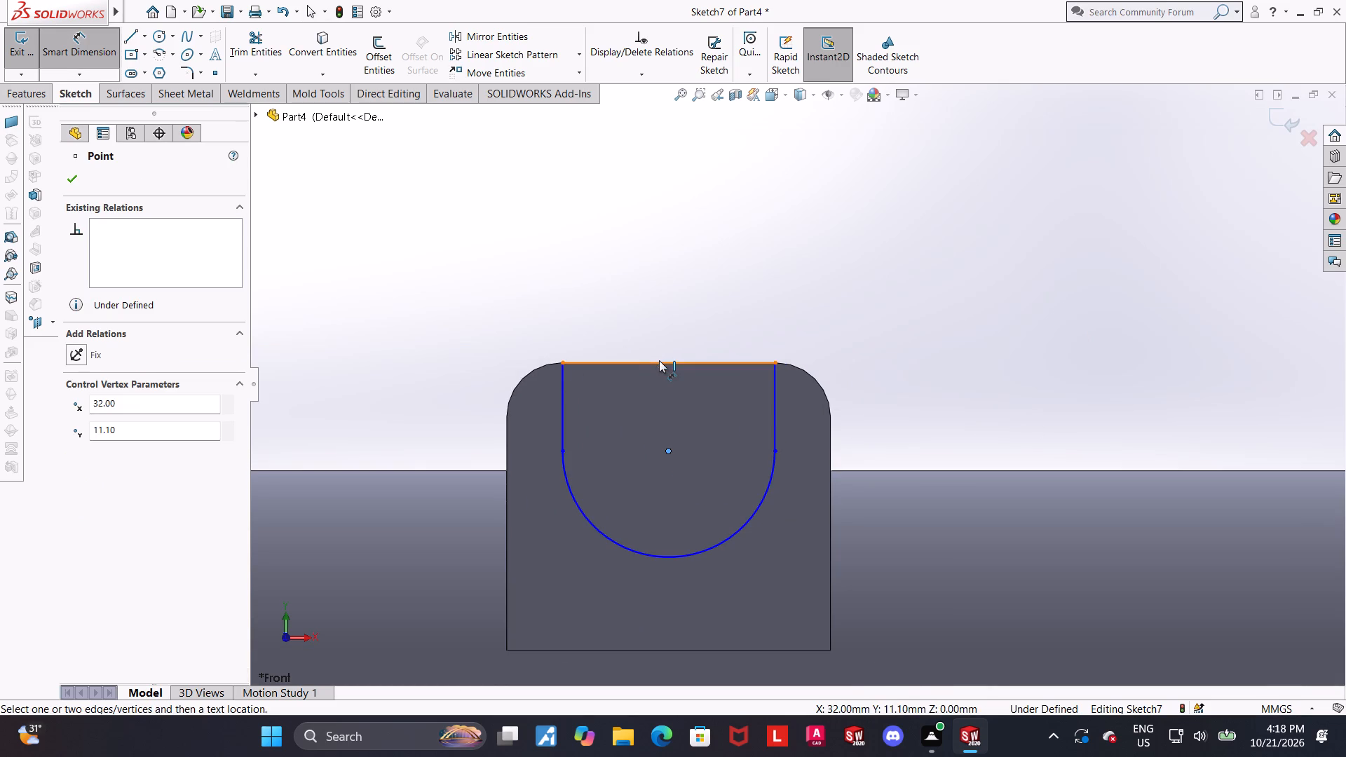
click(659, 360)
click(435, 376)
click(379, 354)
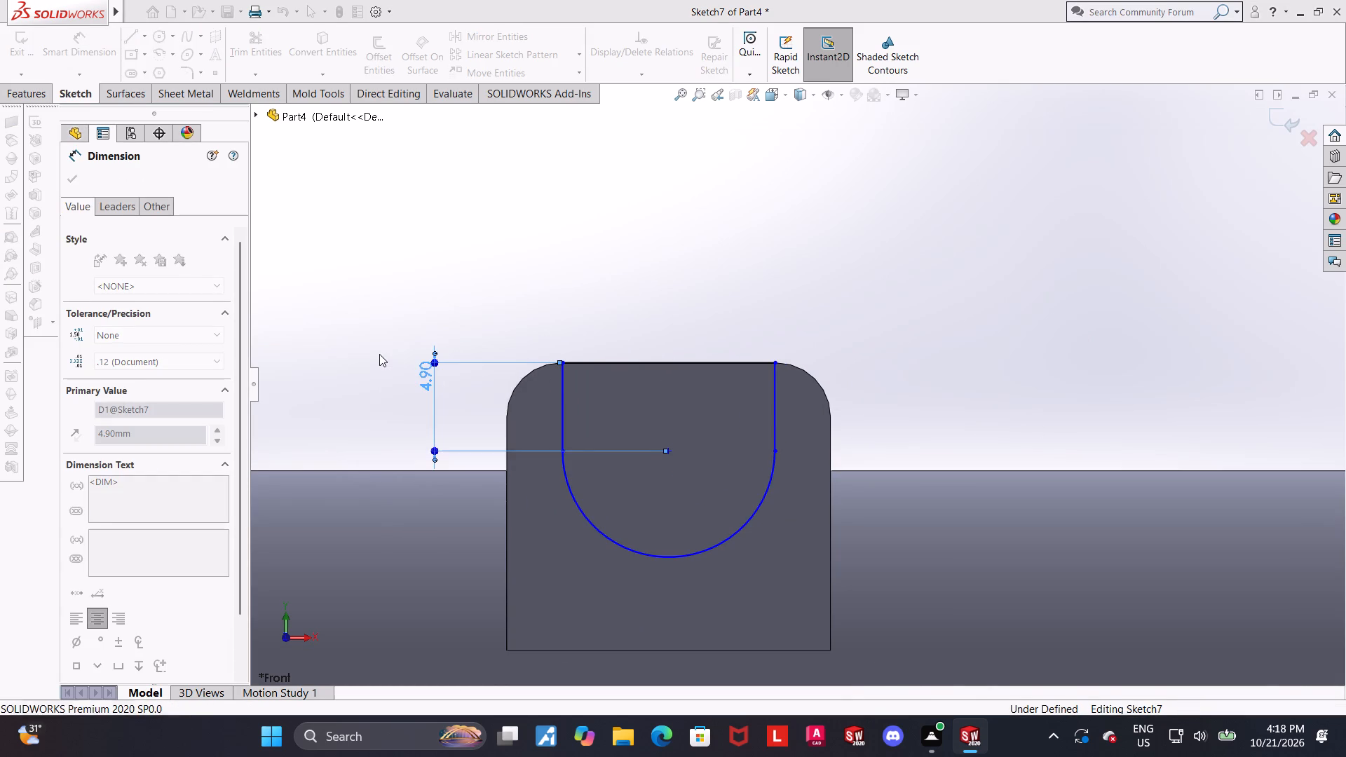
click(879, 285)
Set the vertical distance between the arc centre and the top line to 4.99 mm.
scroll(881, 333, up, 1)
scroll(873, 427, down, 1)
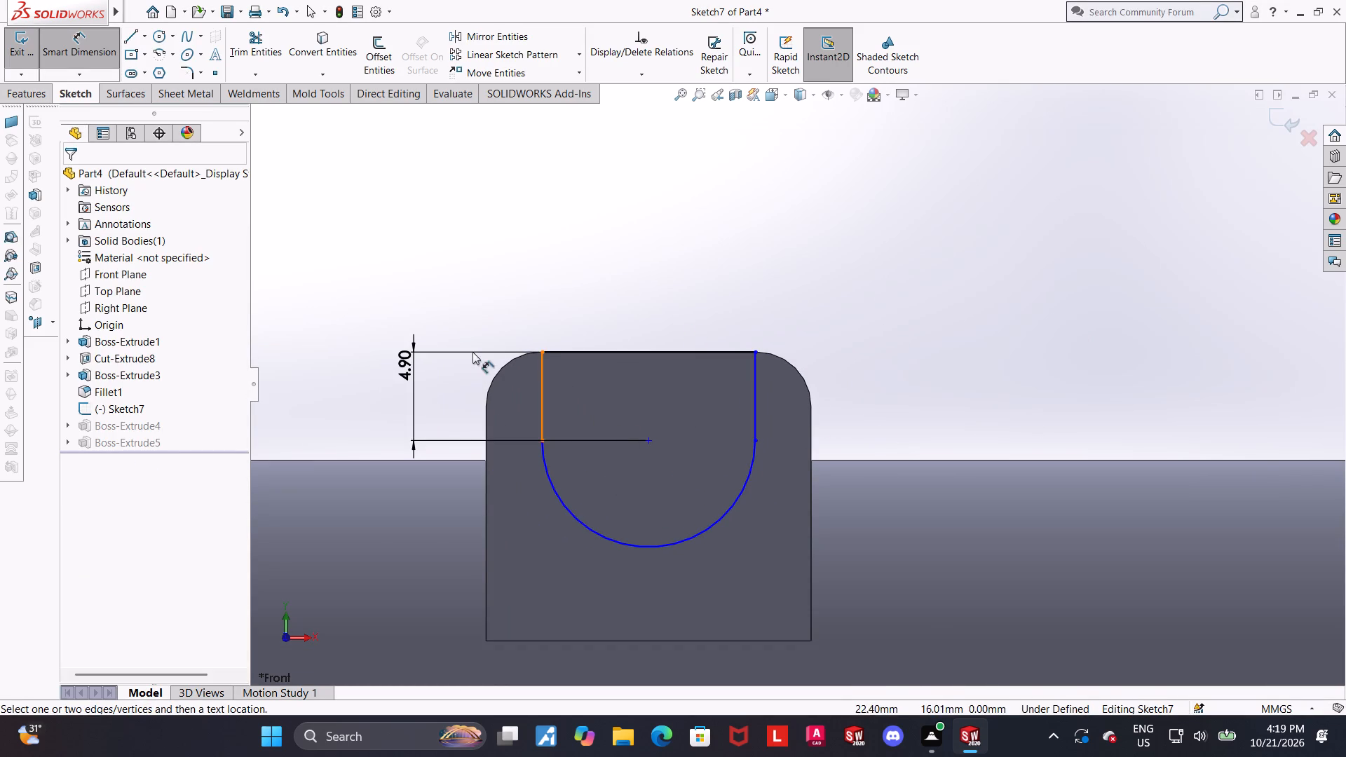
double_click(403, 359)
drag(429, 358, 345, 360)
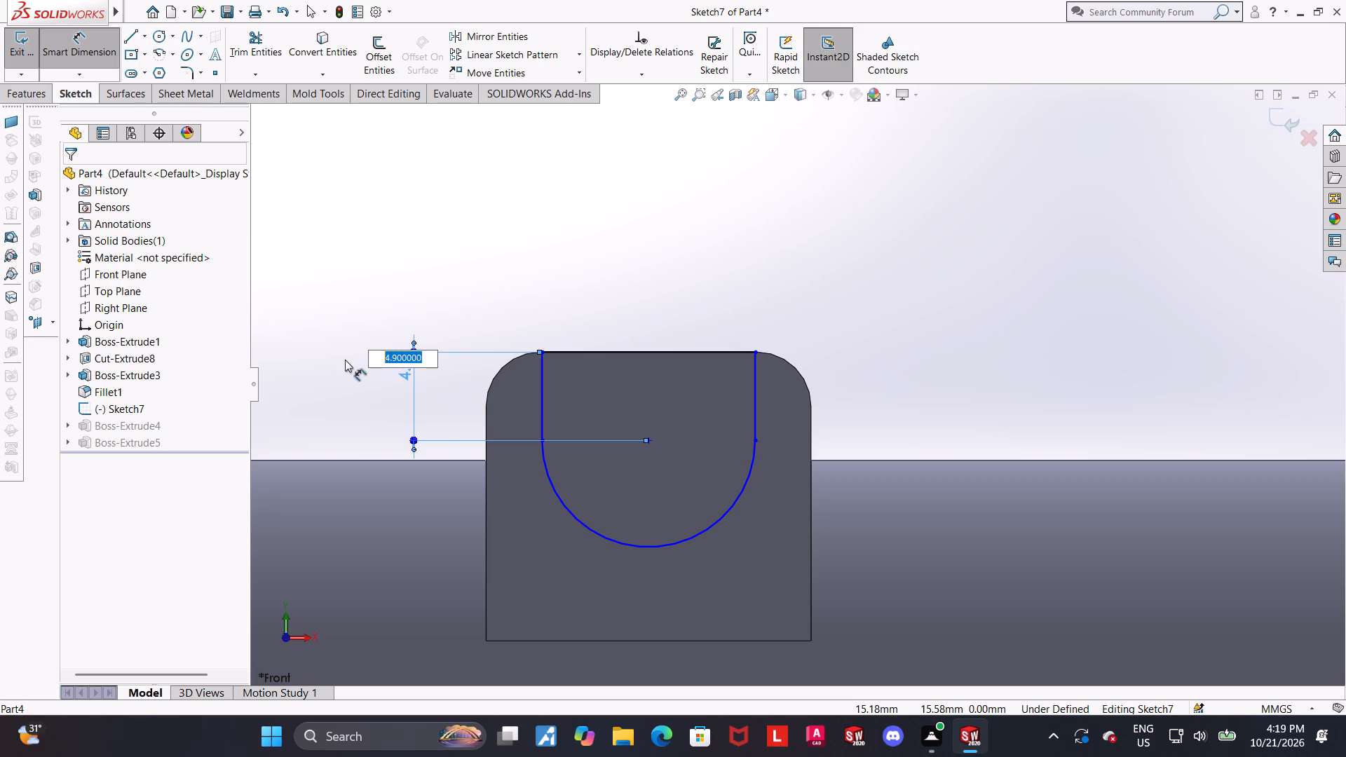
text(4.)
text(99)
key(Return)
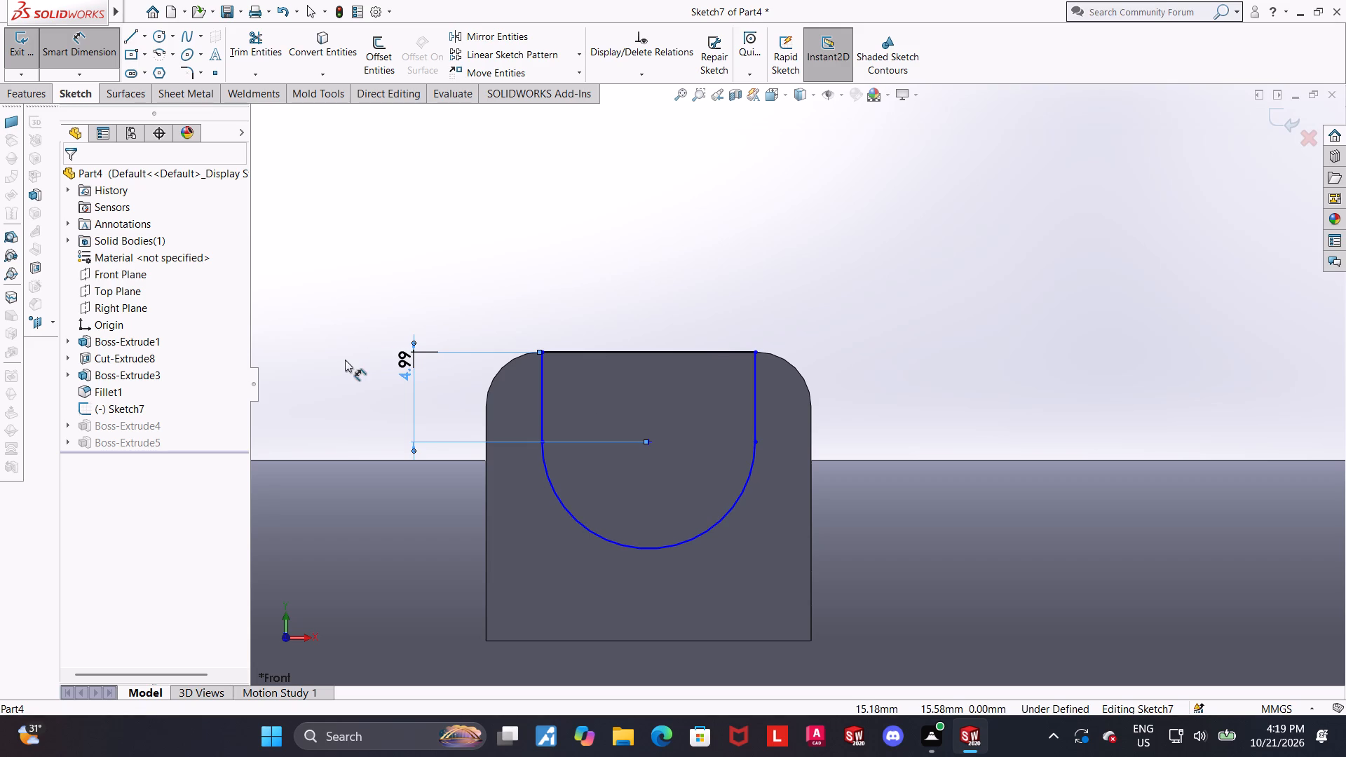
key(Escape)
Dimension the U-shaped profile's arc with a radius of 6 mm.
click(80, 39)
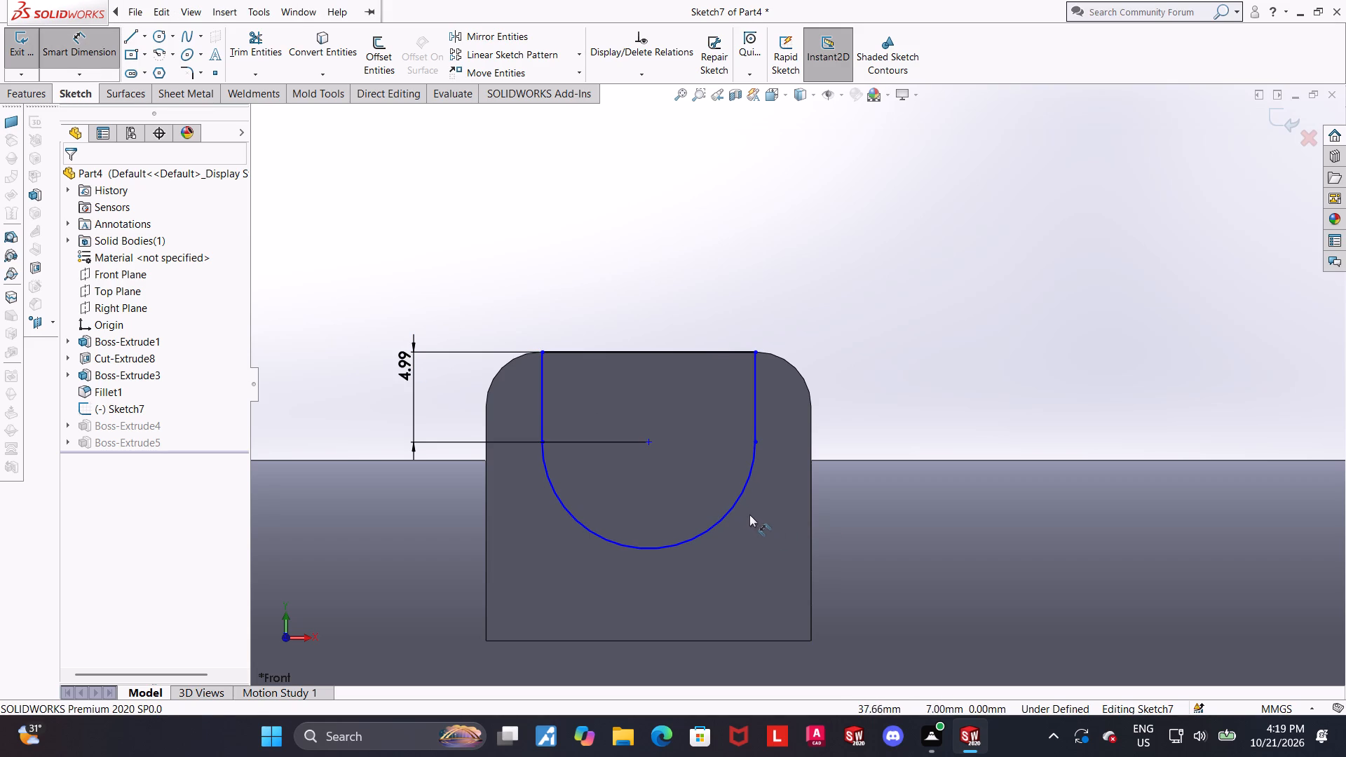
click(737, 505)
click(762, 533)
key(6)
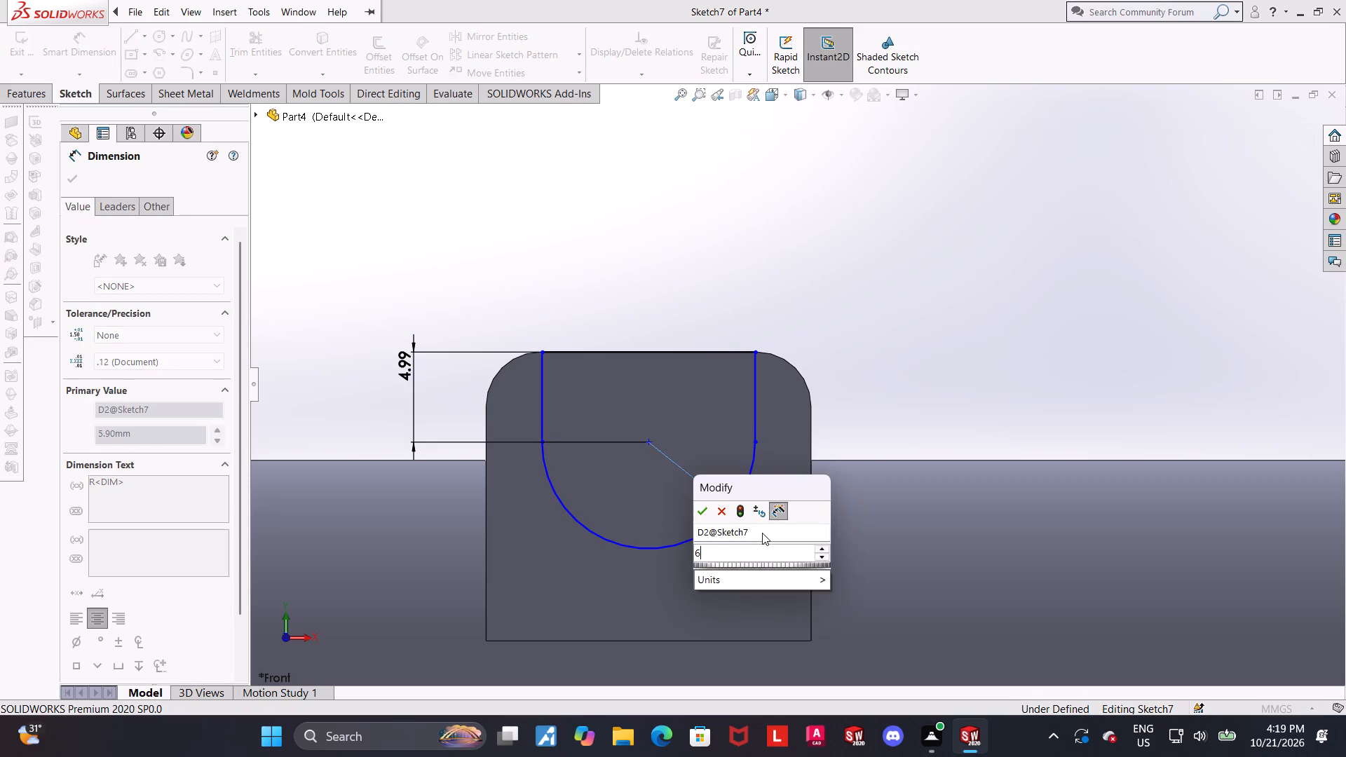
key(Return)
key(Escape)
click(1098, 396)
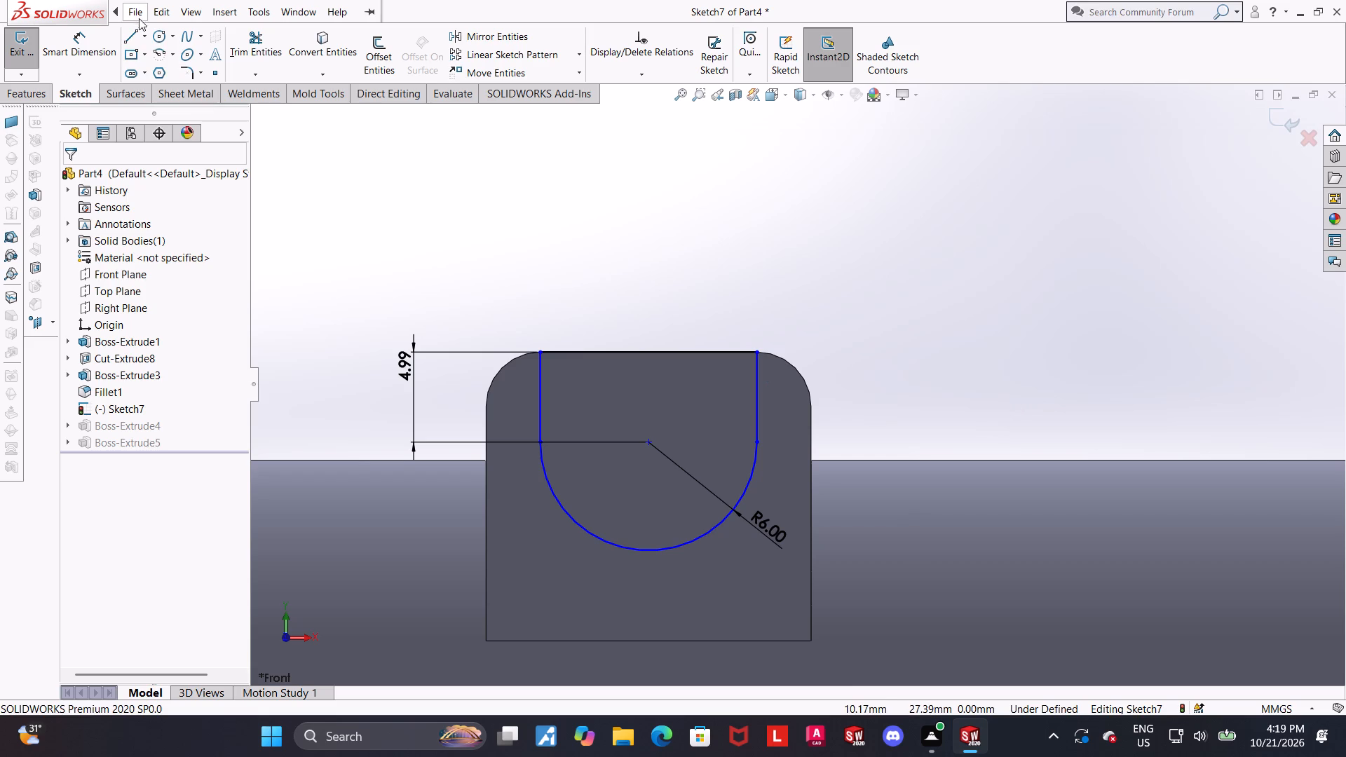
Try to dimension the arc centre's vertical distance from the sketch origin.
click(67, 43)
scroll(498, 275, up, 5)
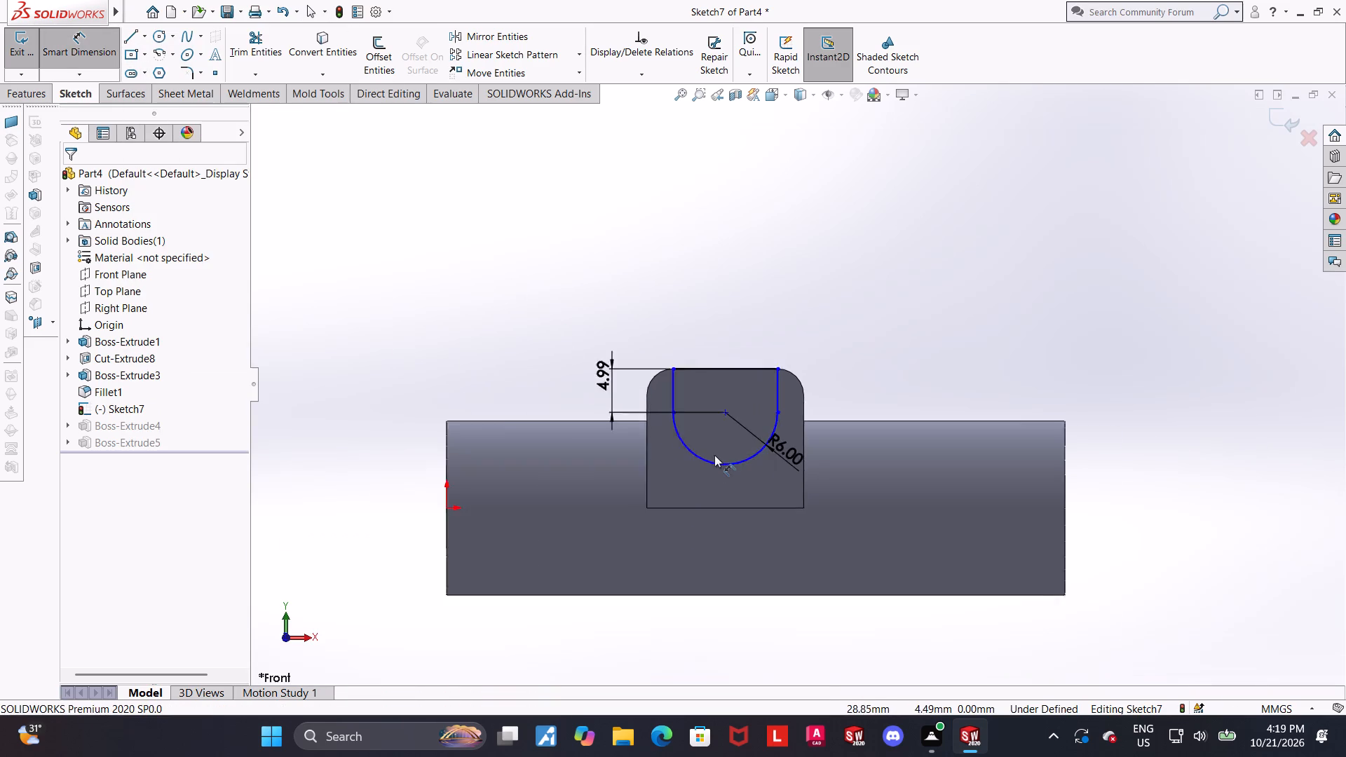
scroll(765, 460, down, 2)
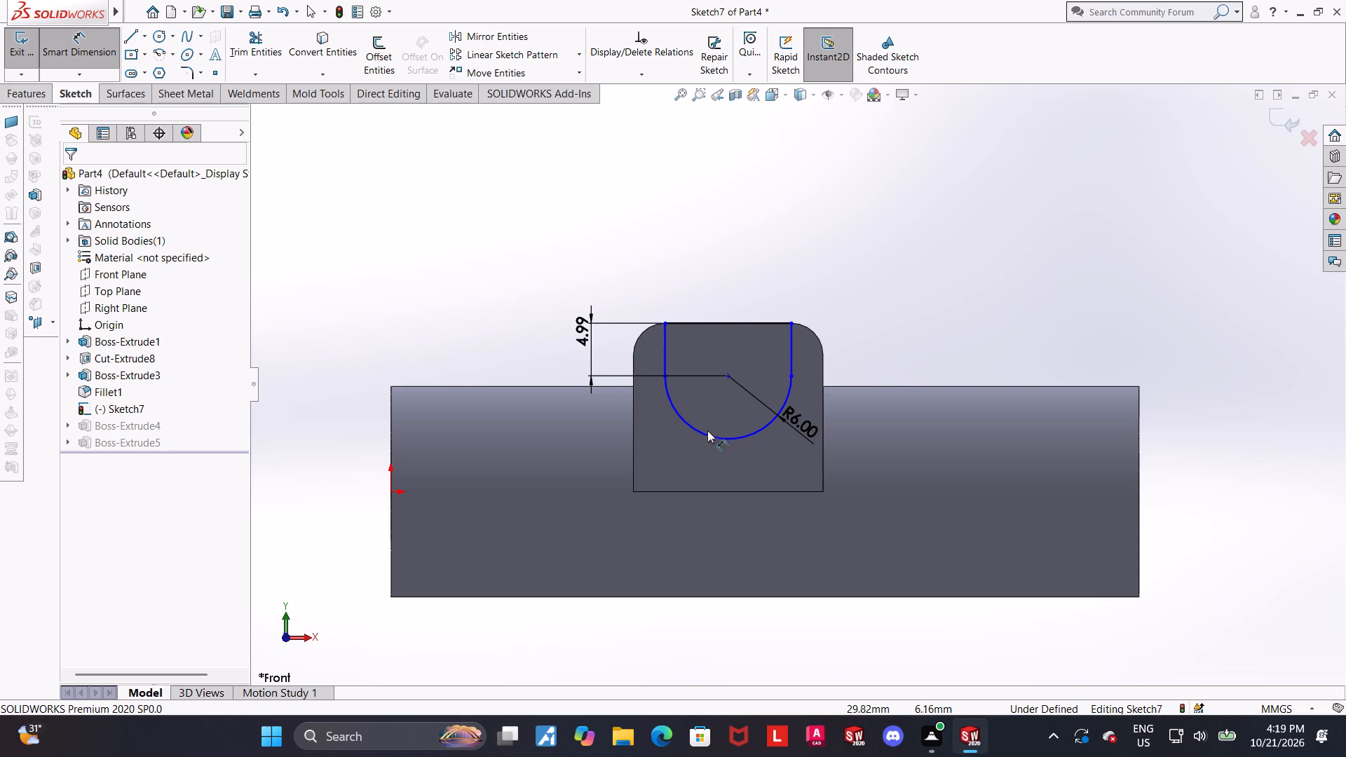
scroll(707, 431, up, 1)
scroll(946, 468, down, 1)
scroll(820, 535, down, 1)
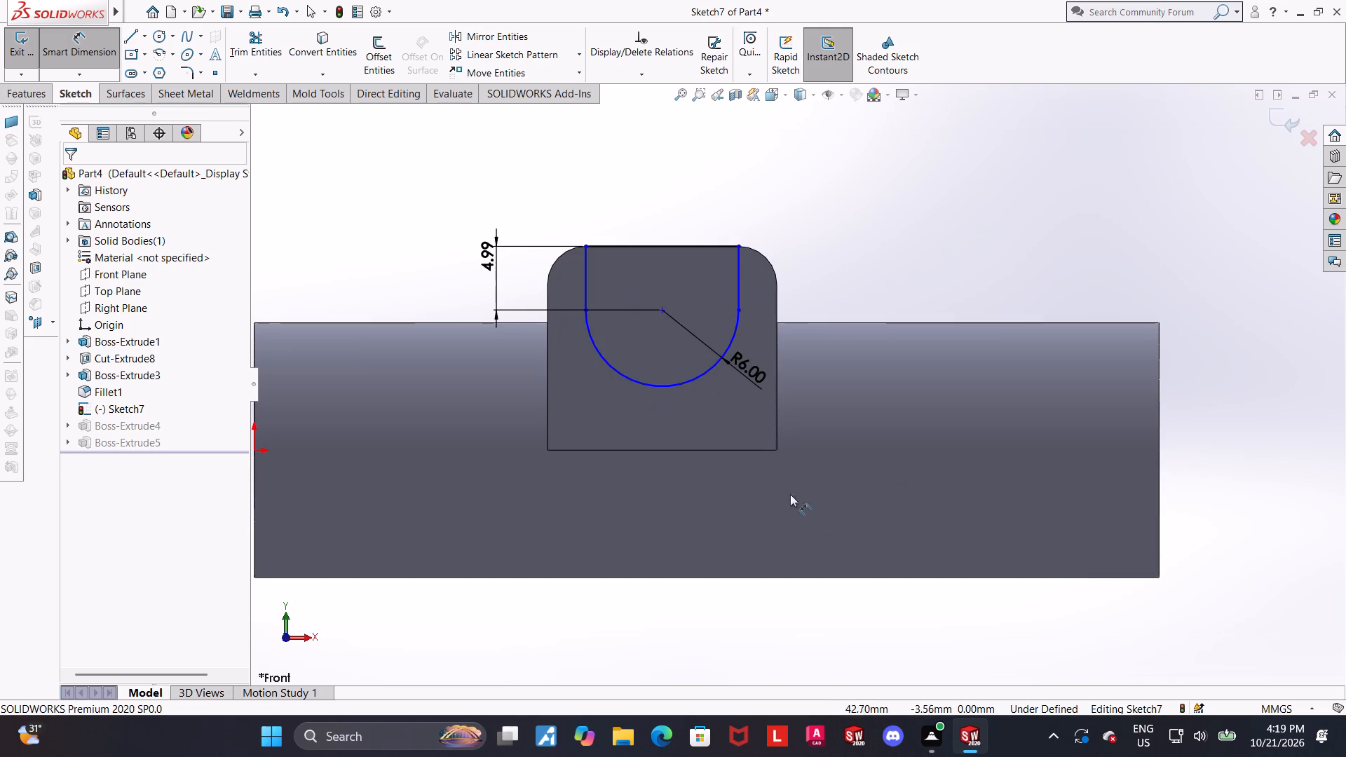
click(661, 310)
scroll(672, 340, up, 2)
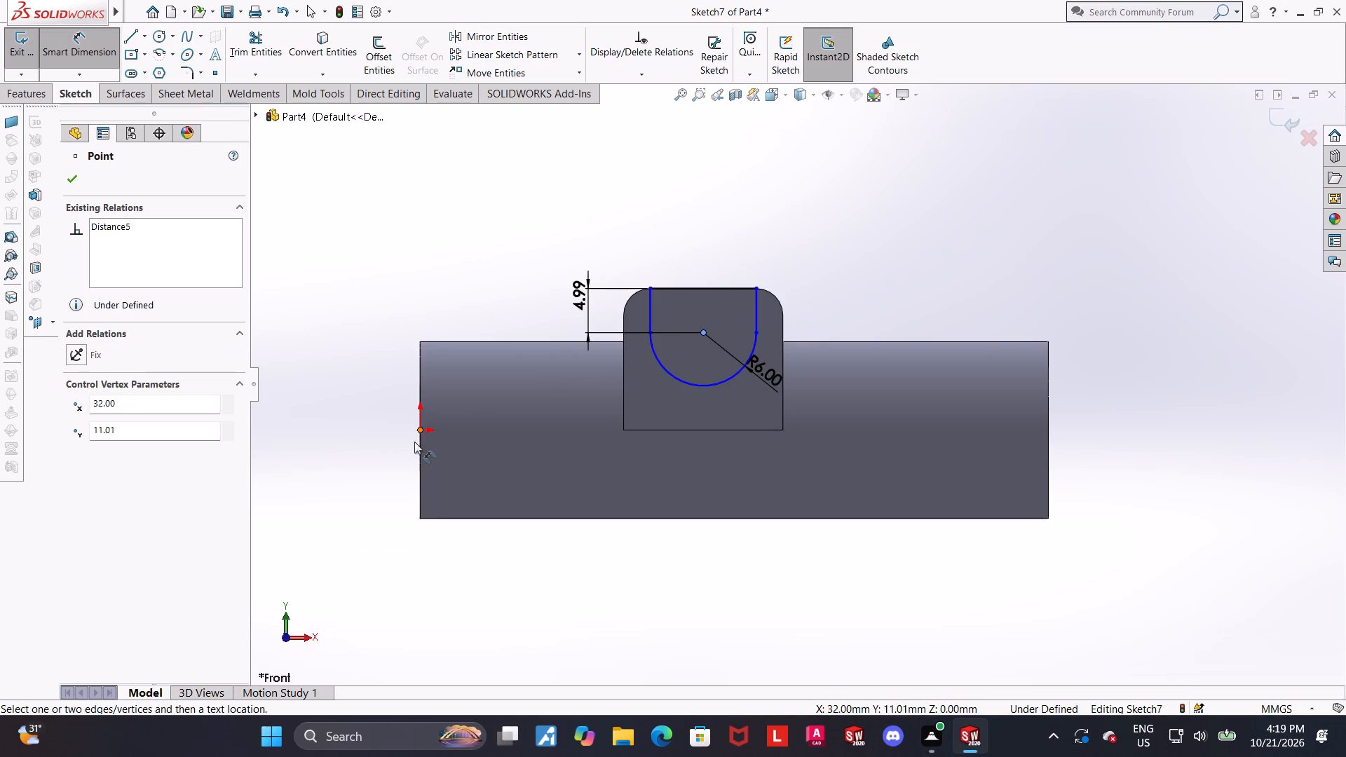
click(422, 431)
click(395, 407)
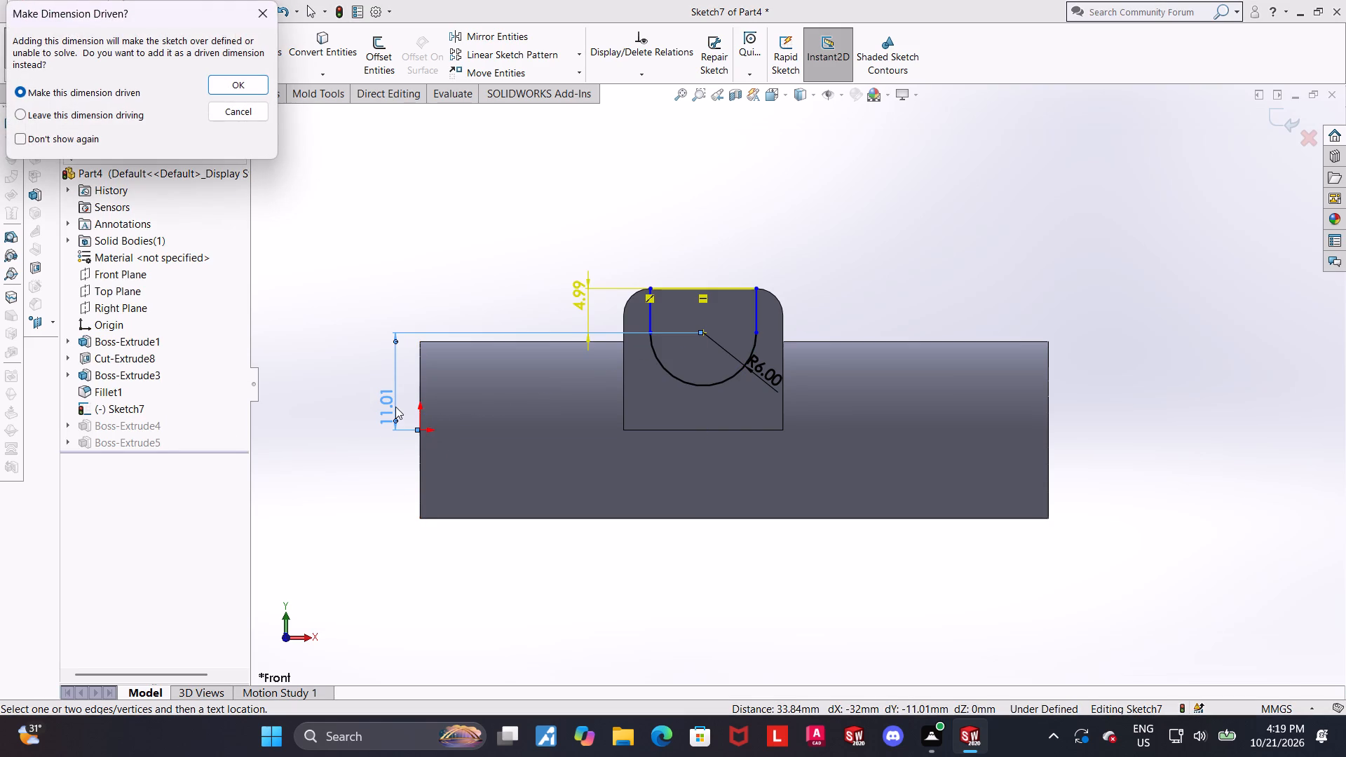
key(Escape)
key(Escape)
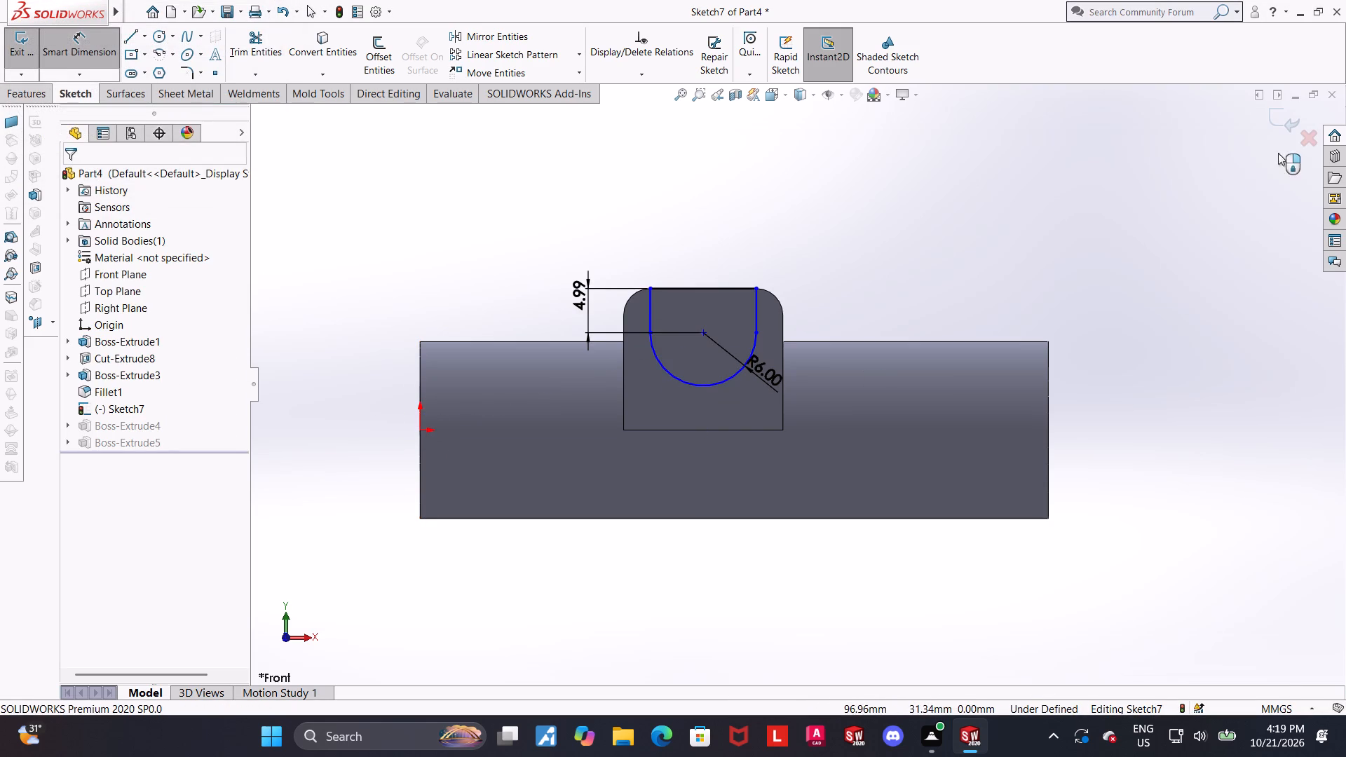
Exit the U-shaped profile's sketch.
key(Escape)
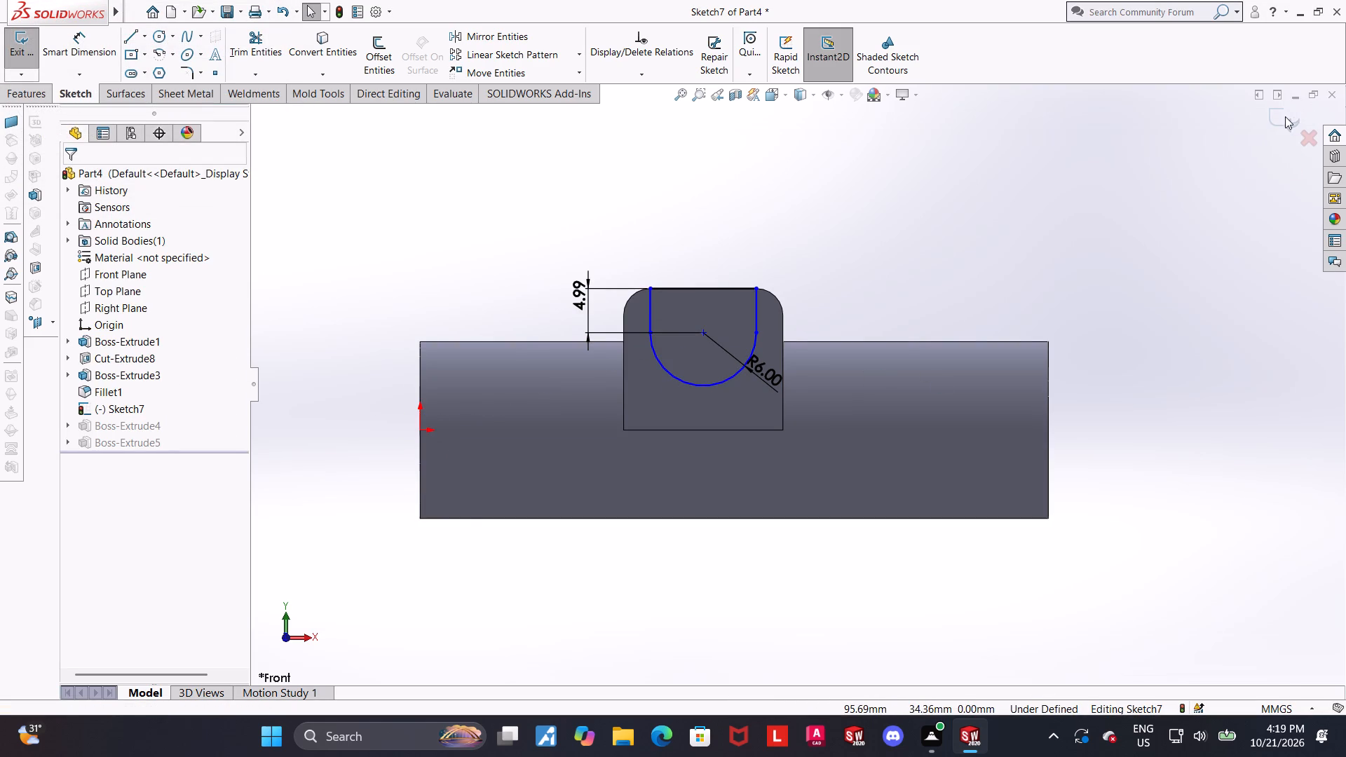
click(1285, 116)
Cut the U-shaped profile through the boss block with an Extruded Cut set to Through All - Both.
middle_drag(1129, 296, 1101, 303)
scroll(1006, 308, down, 2)
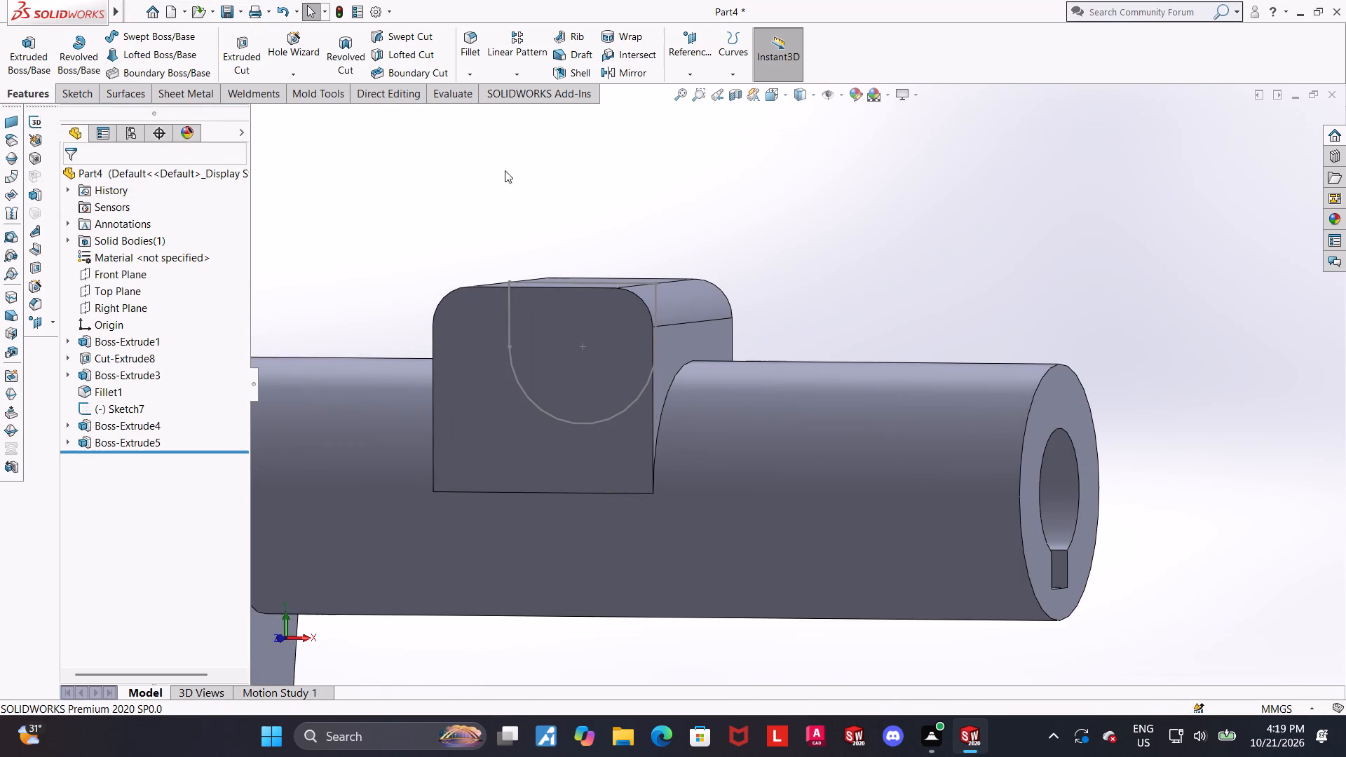
click(109, 407)
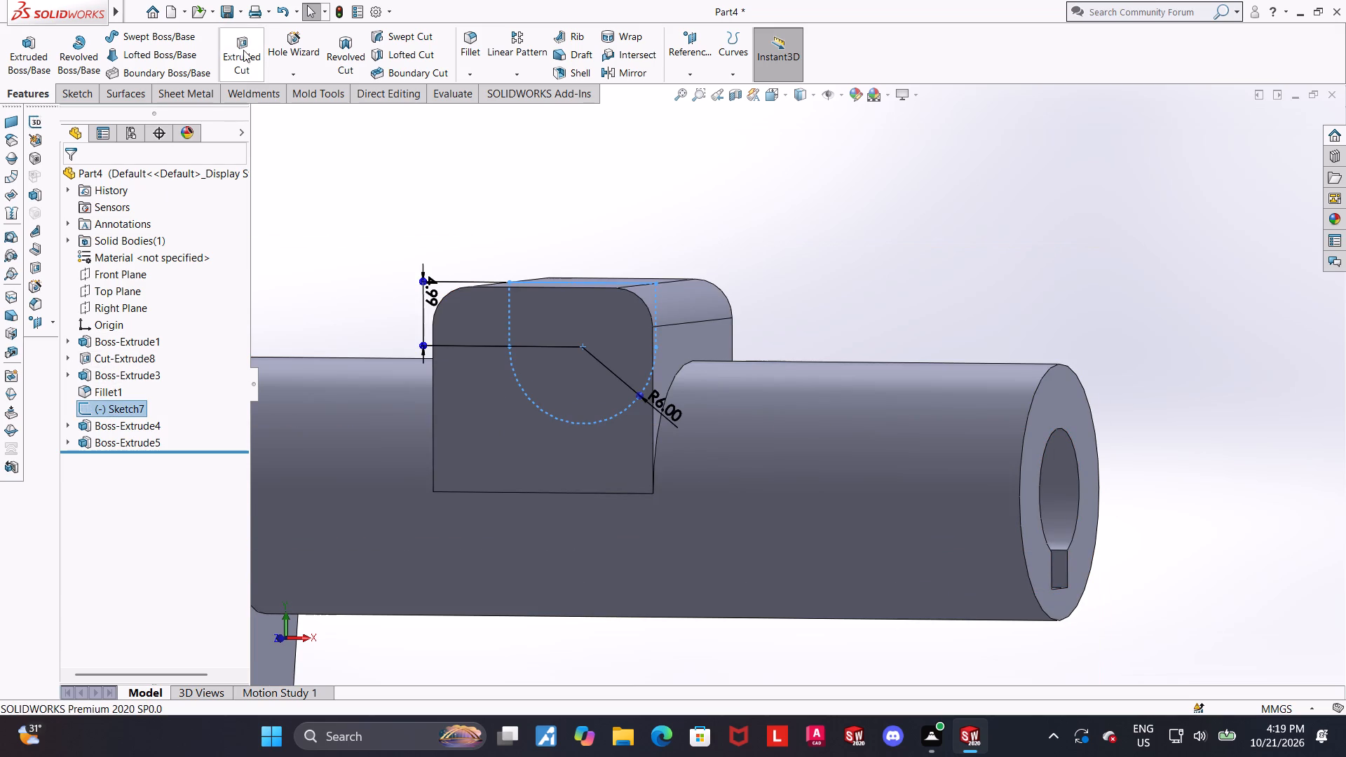
click(224, 54)
click(128, 274)
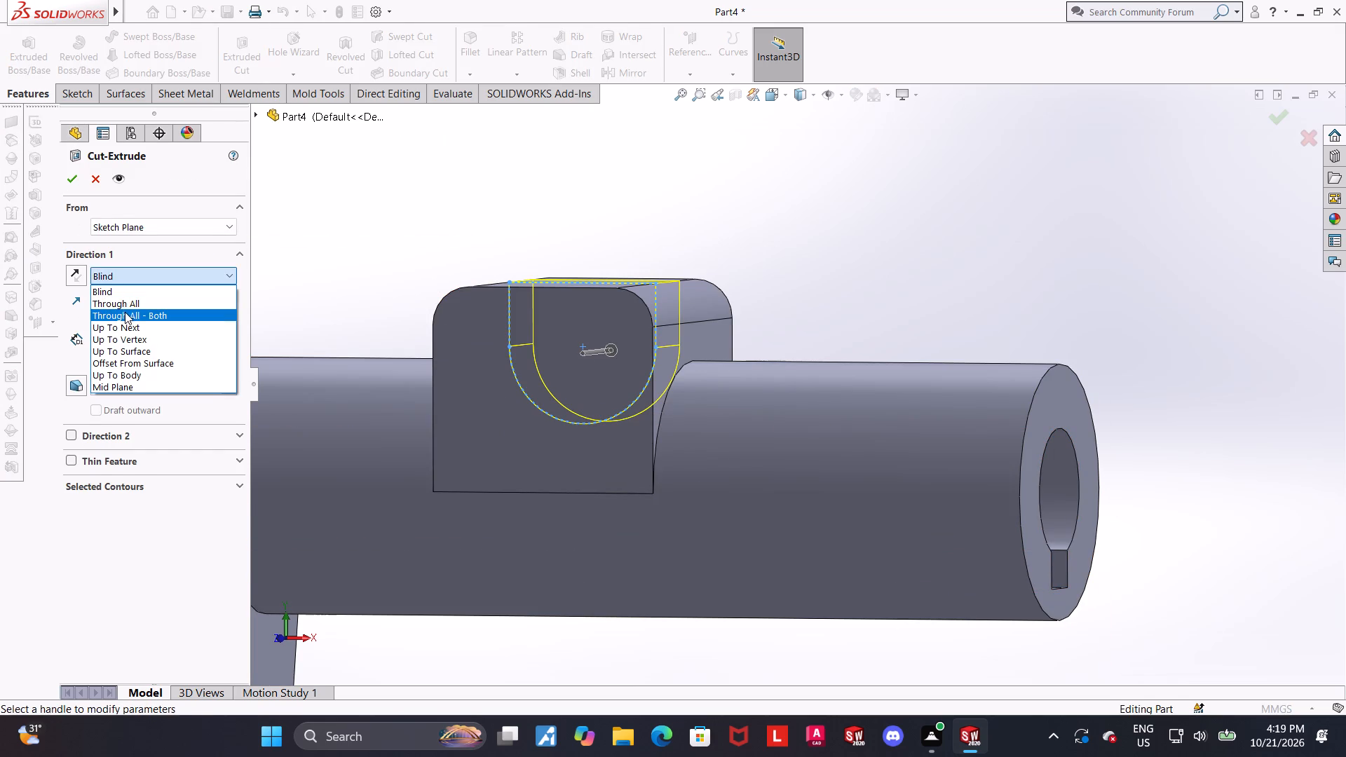
click(125, 313)
click(69, 170)
click(985, 304)
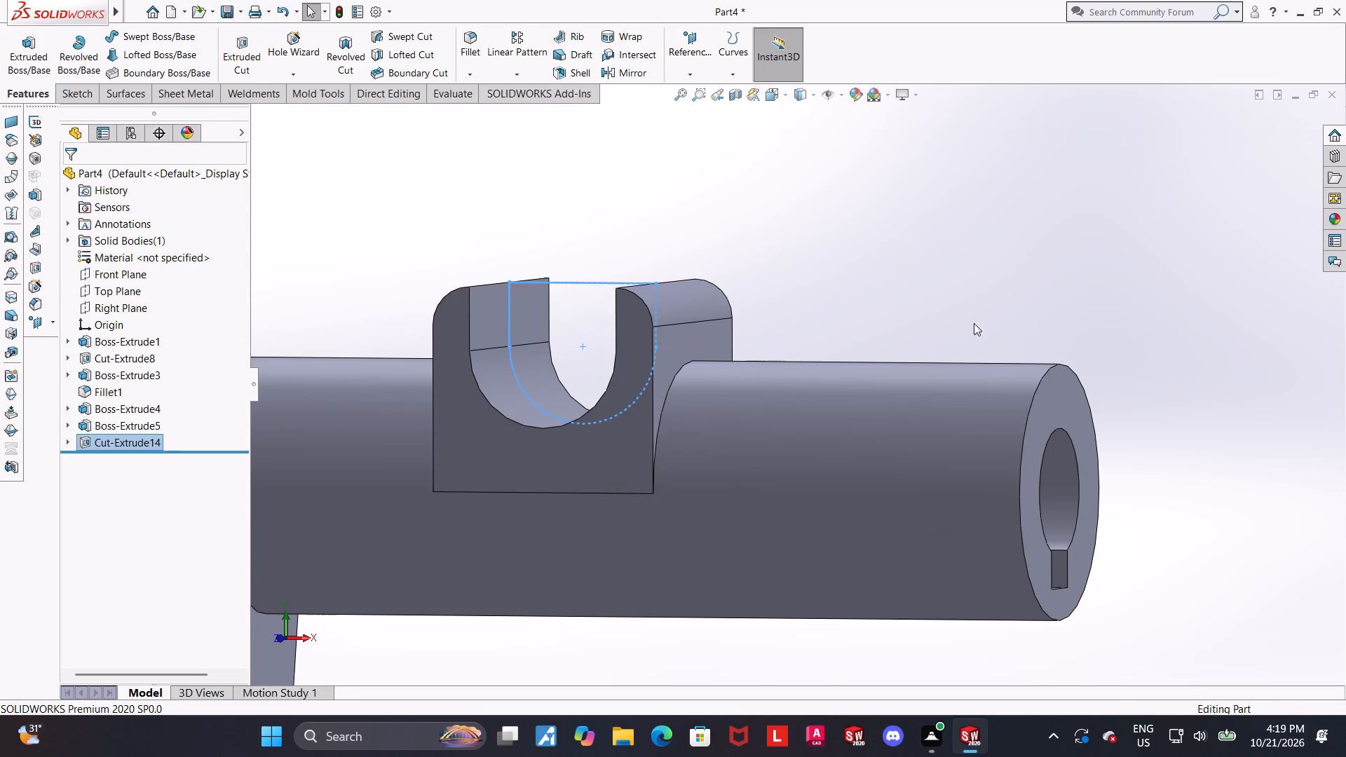
Examine the slotted block and the whole part from isometric, back and rotated views.
middle_drag(968, 332, 977, 356)
key(ctrl+7)
click(1021, 501)
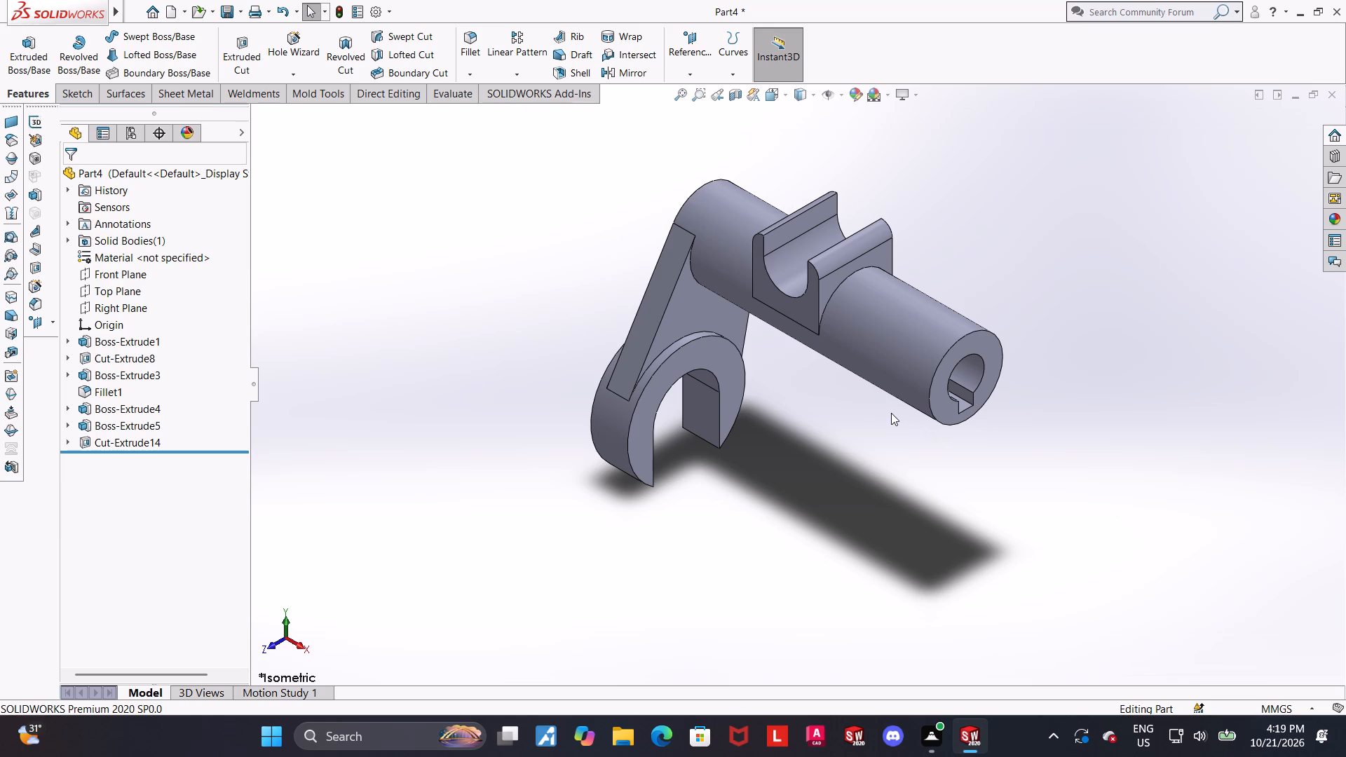
middle_drag(863, 367, 700, 309)
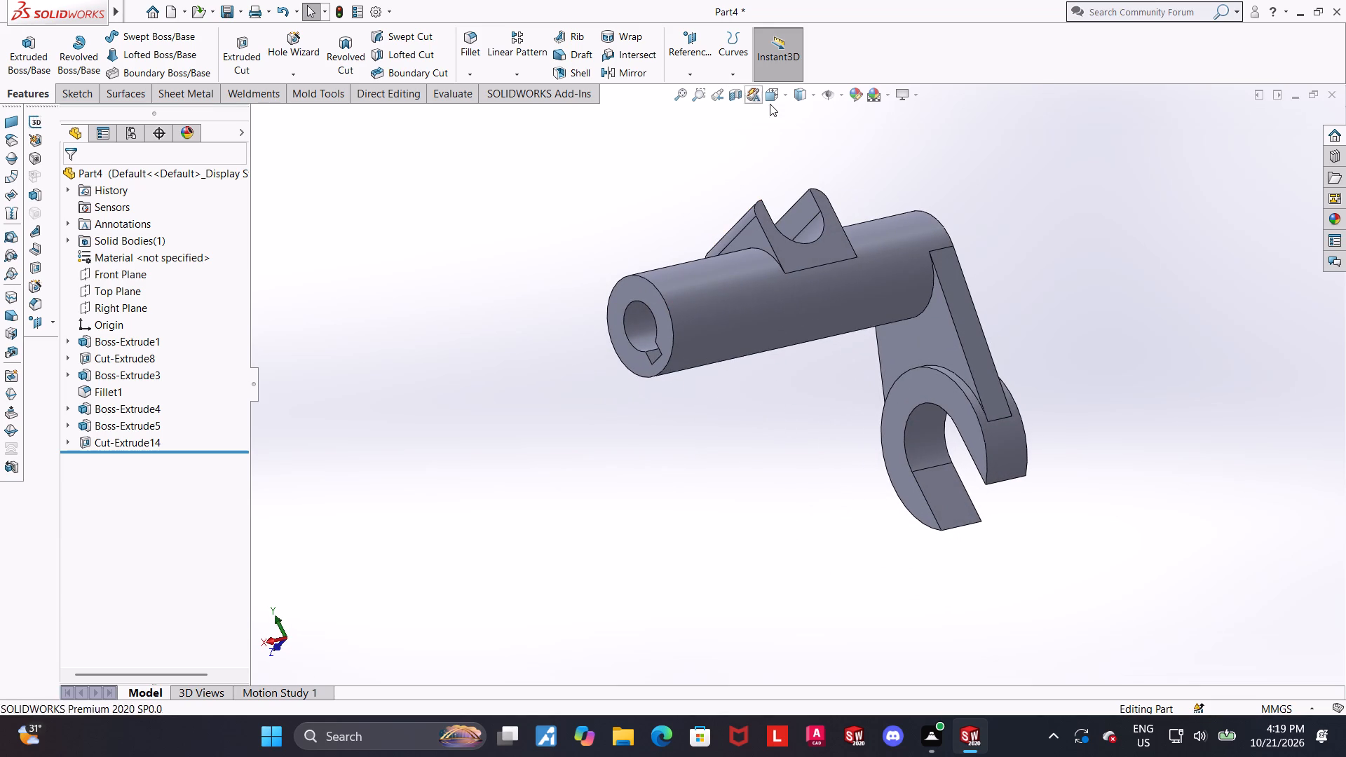
click(773, 102)
click(674, 356)
scroll(1151, 428, up, 2)
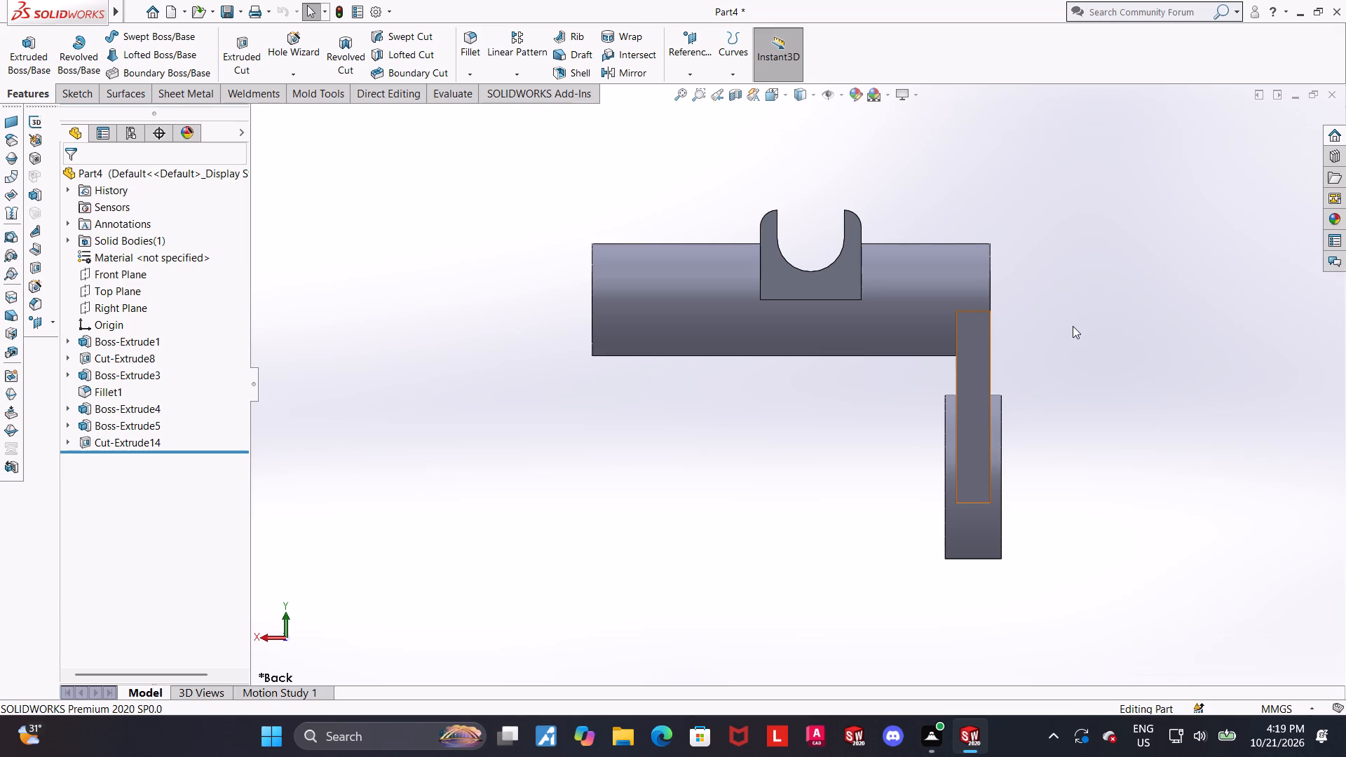
scroll(965, 279, down, 2)
middle_drag(827, 333, 1094, 479)
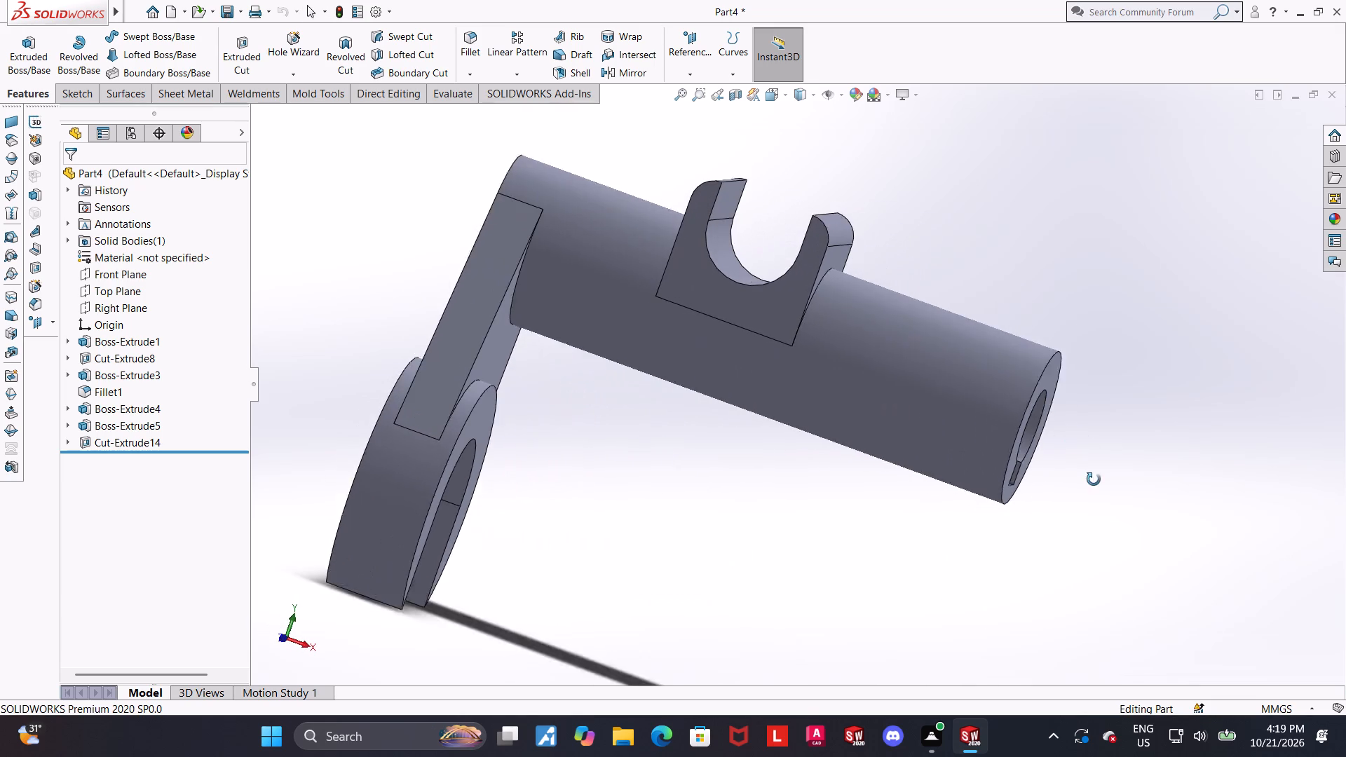
middle_drag(1094, 479, 1084, 486)
middle_drag(1009, 456, 1038, 453)
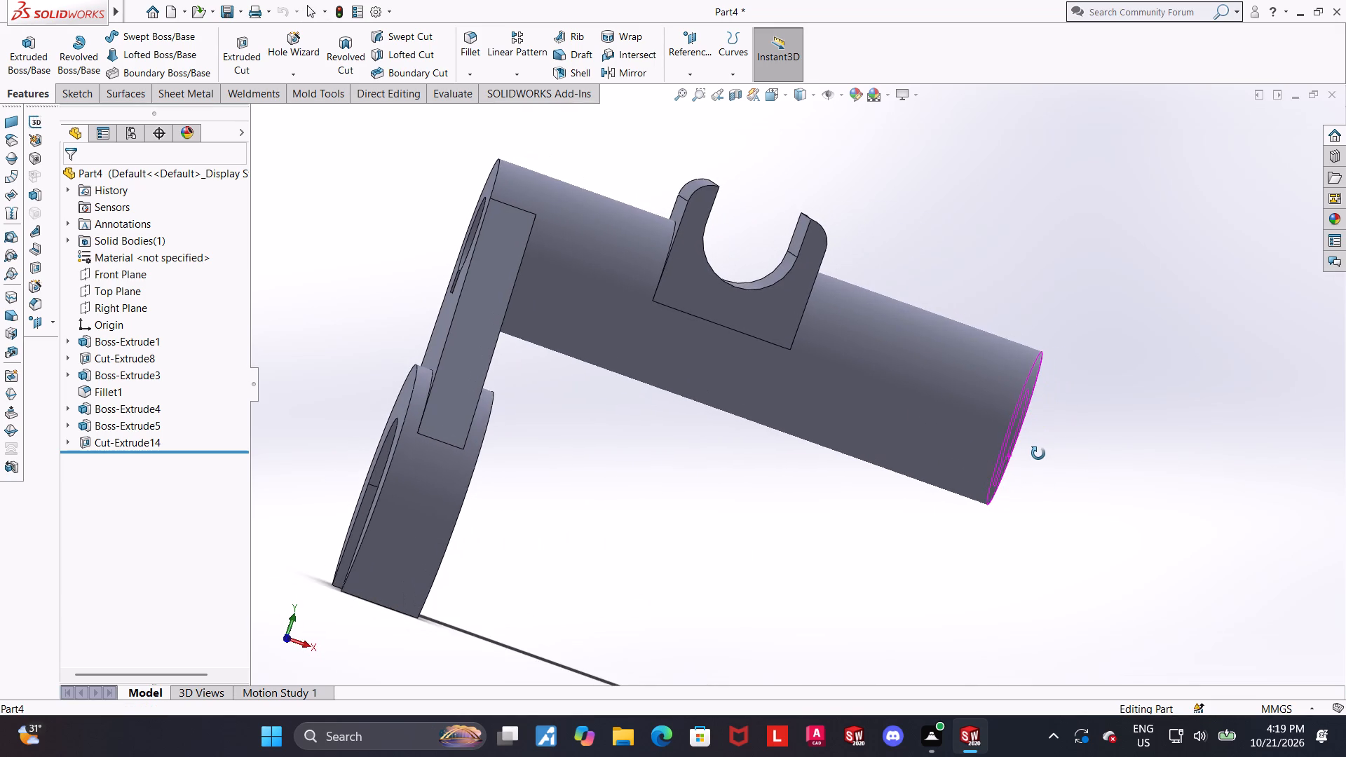
middle_drag(1038, 453, 1027, 500)
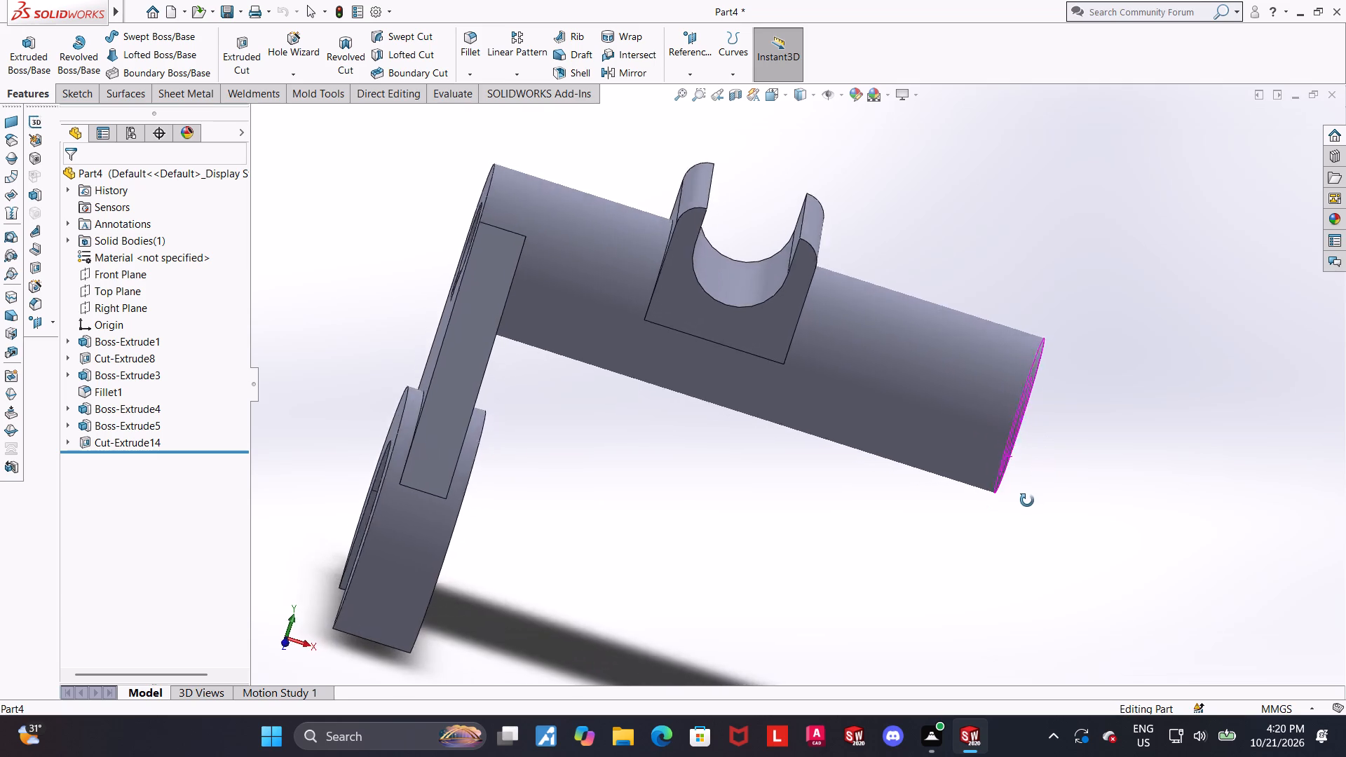
middle_drag(1027, 500, 974, 486)
scroll(974, 494, up, 3)
click(1192, 363)
scroll(1052, 364, down, 2)
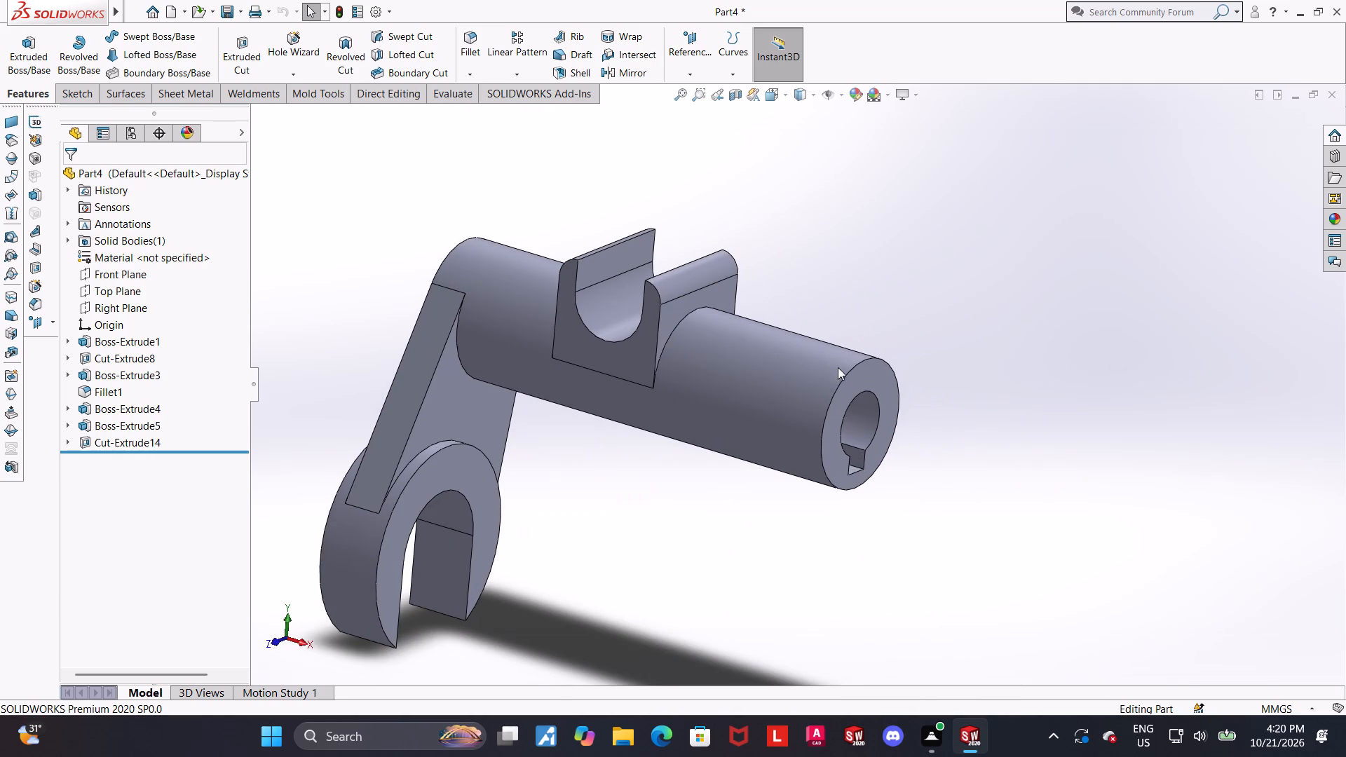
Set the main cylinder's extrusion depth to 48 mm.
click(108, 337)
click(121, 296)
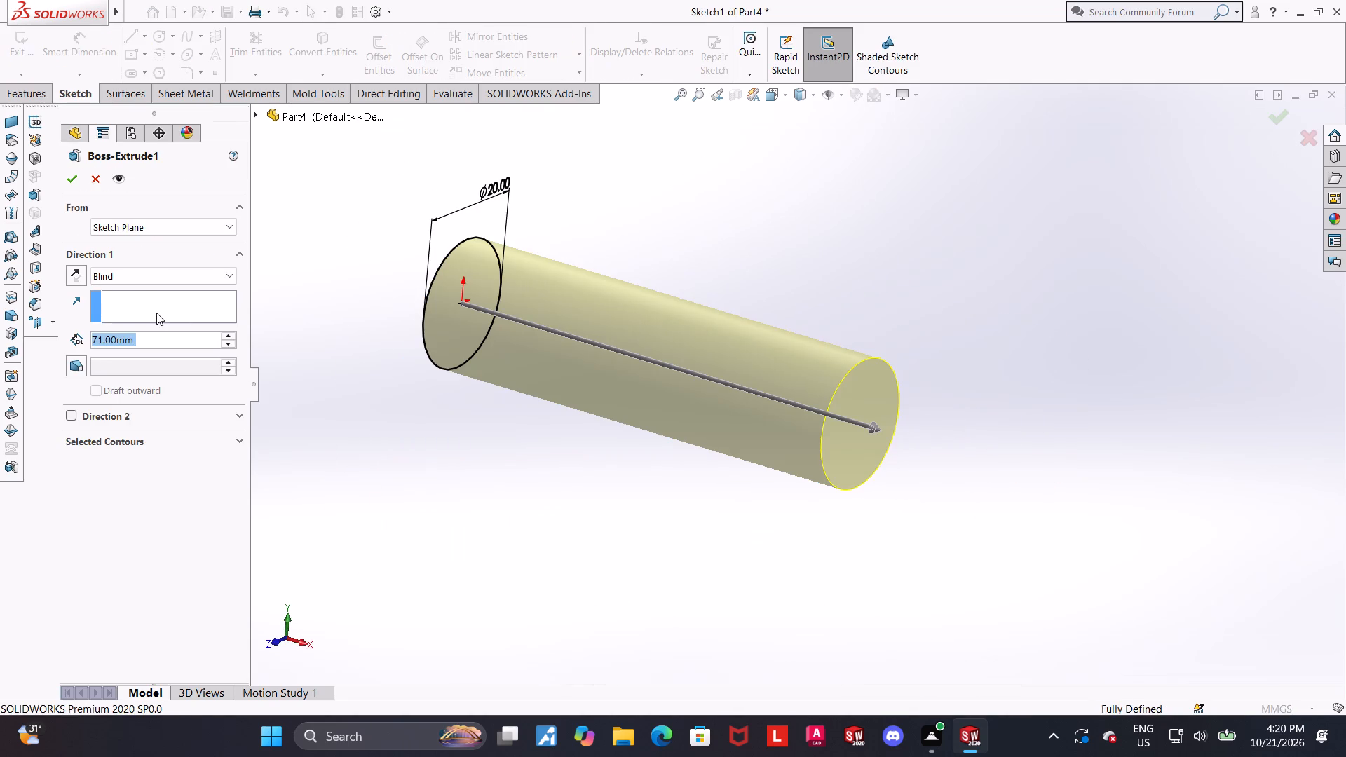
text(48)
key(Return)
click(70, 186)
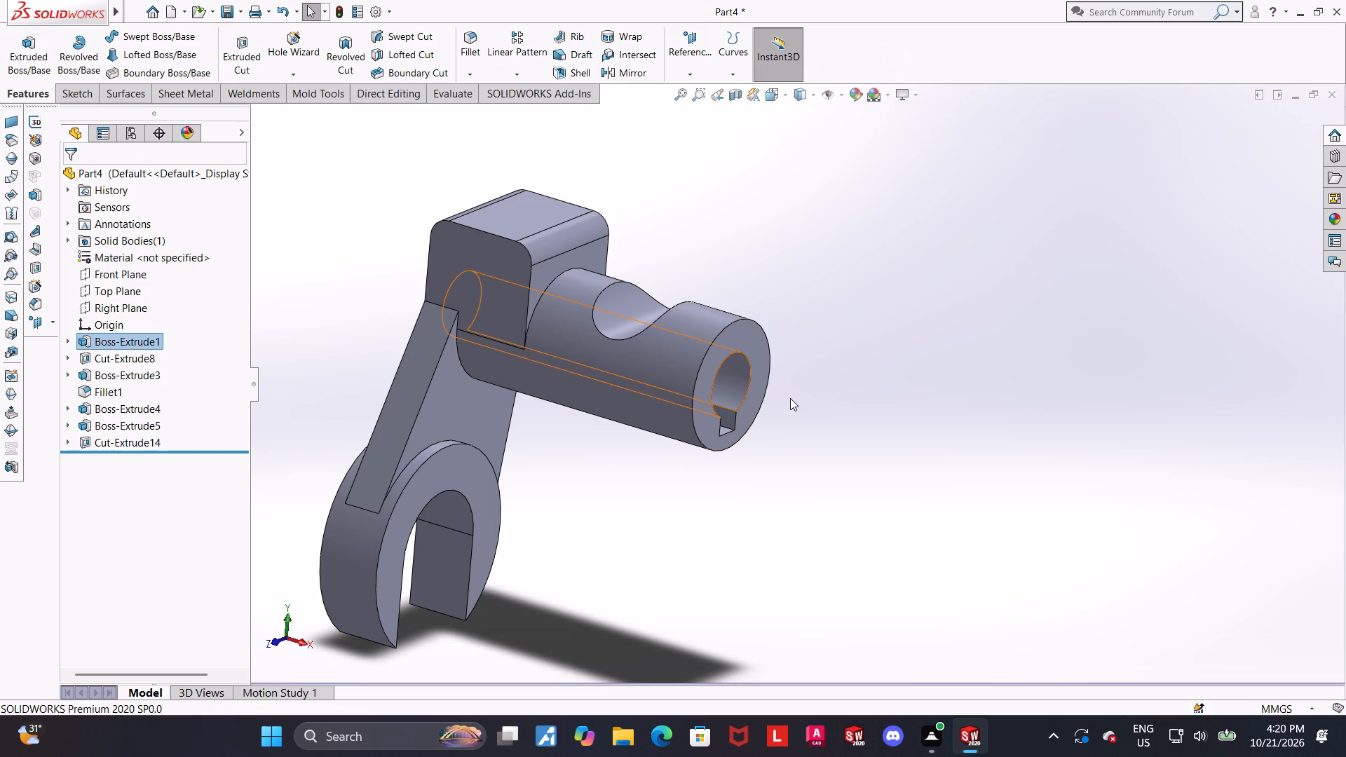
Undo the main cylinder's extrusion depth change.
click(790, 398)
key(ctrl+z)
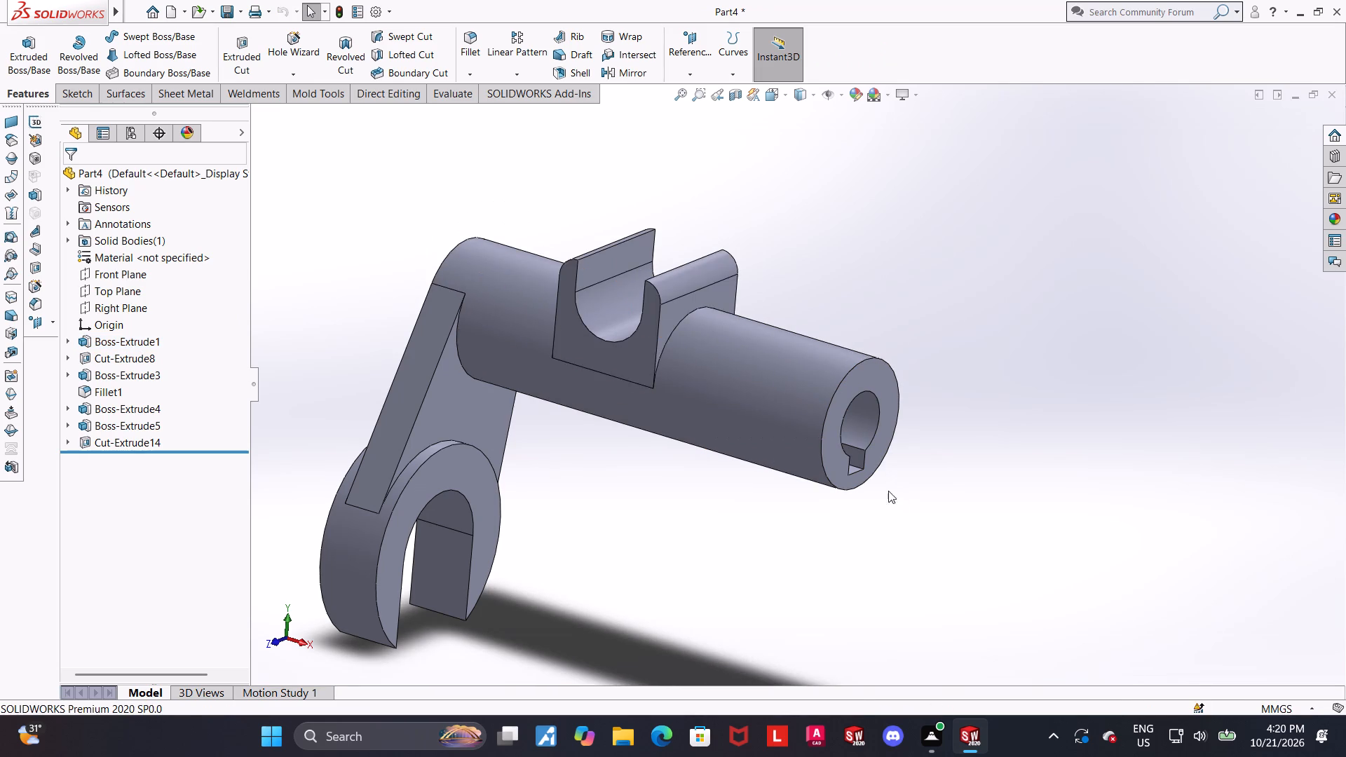
Examine the keyed cylinder, slotted block and horseshoe from several angles and distances.
scroll(890, 500, up, 3)
middle_drag(874, 489, 848, 496)
scroll(768, 400, down, 1)
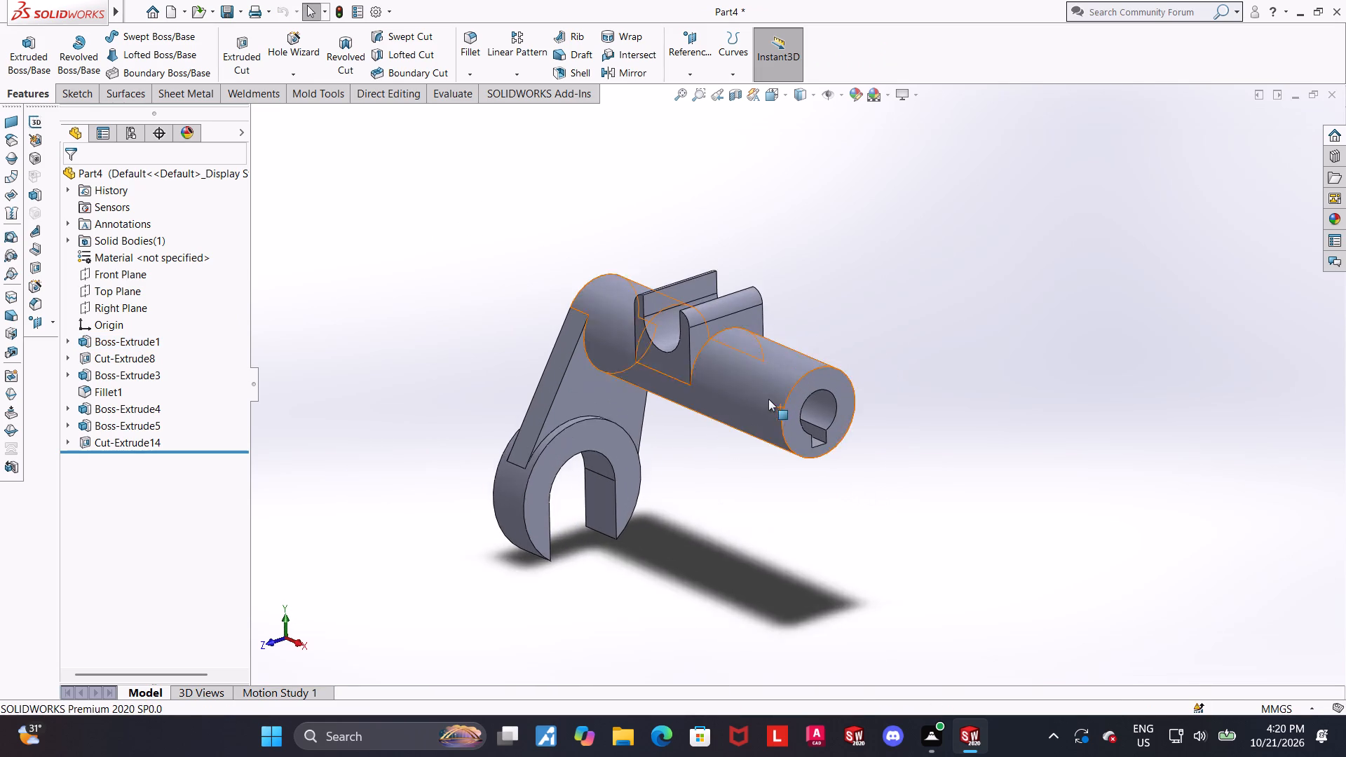
scroll(768, 399, down, 1)
middle_drag(740, 412, 751, 391)
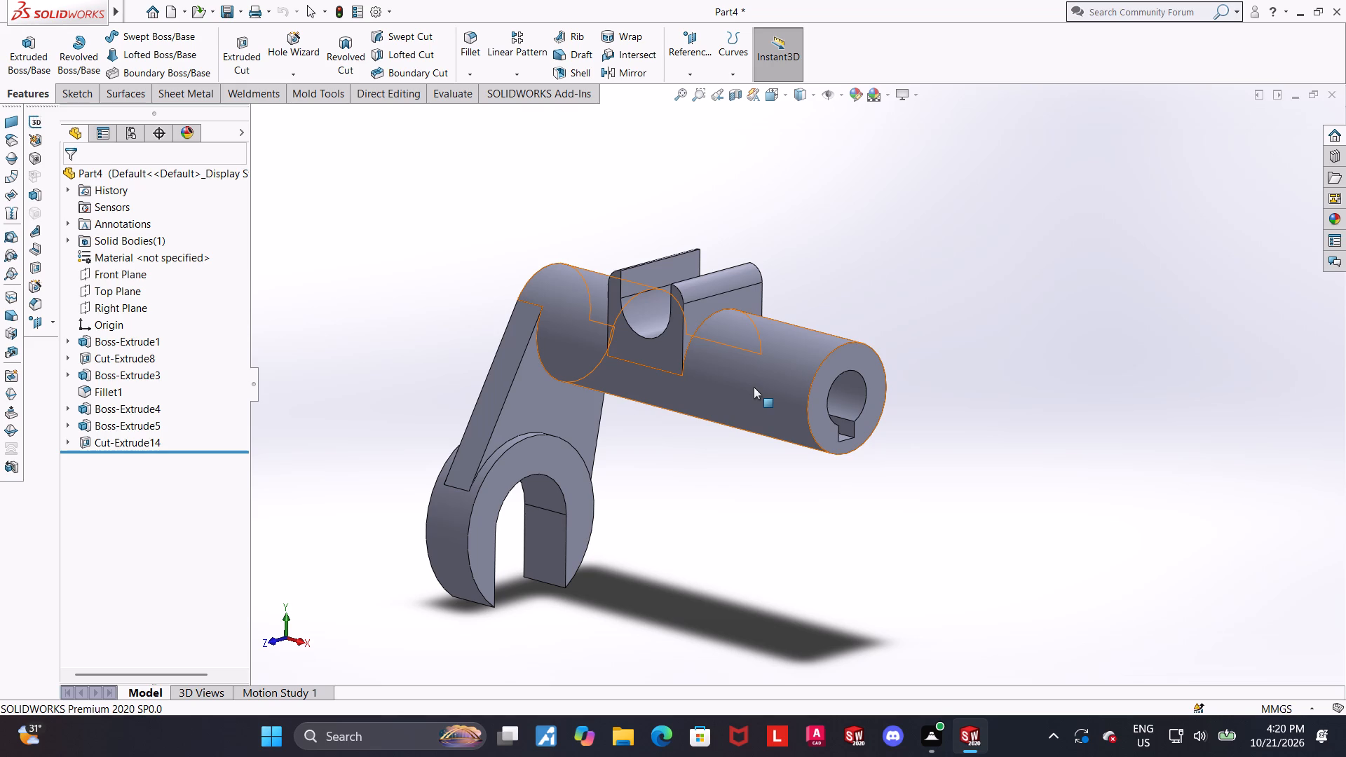
scroll(768, 393, up, 1)
scroll(770, 424, down, 1)
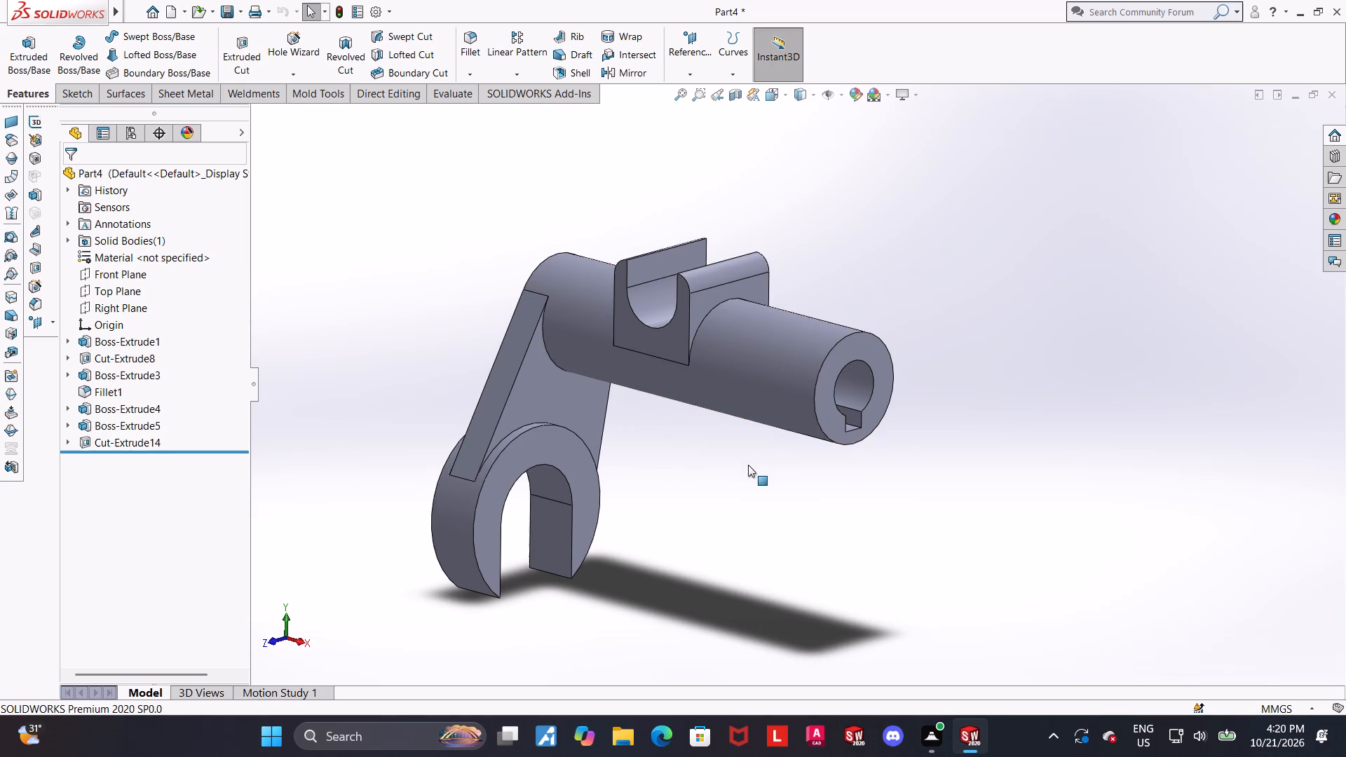
middle_drag(745, 466, 737, 469)
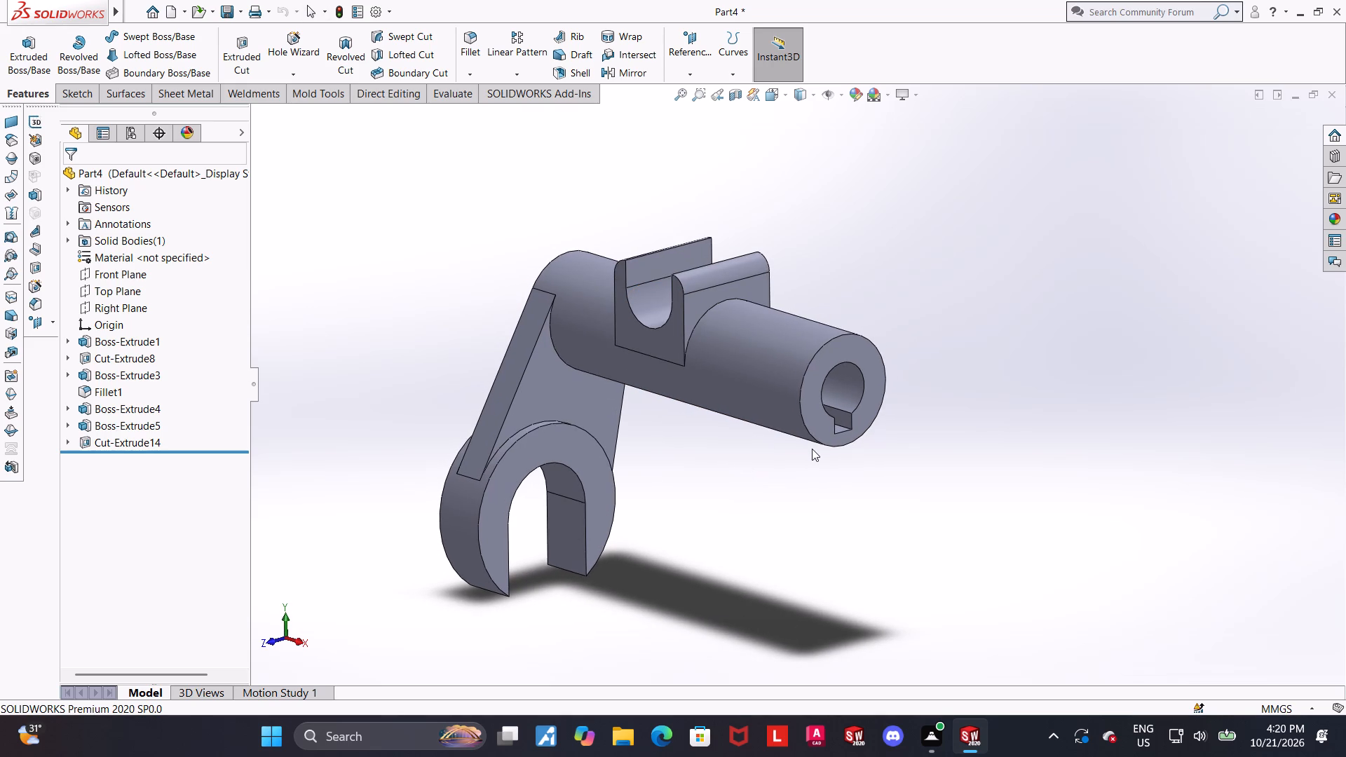
scroll(812, 449, up, 1)
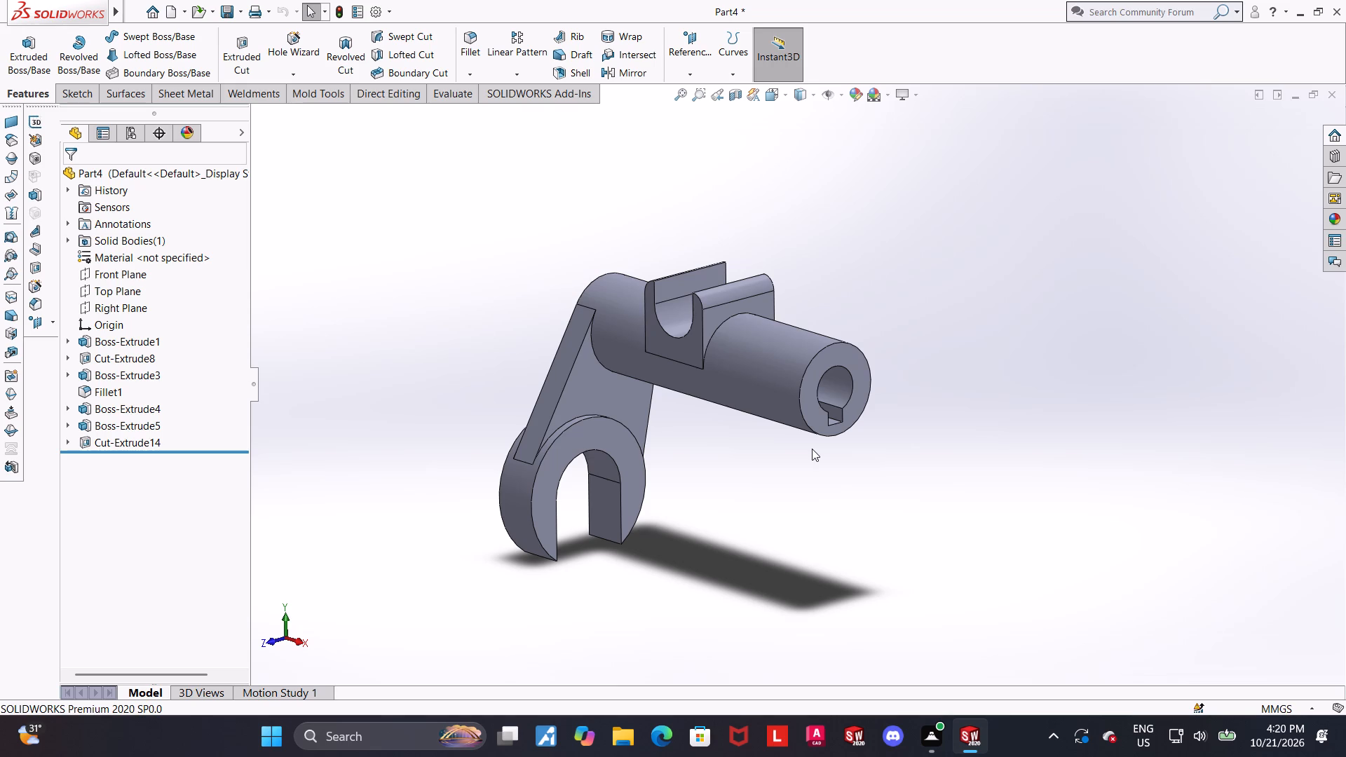
scroll(812, 449, up, 2)
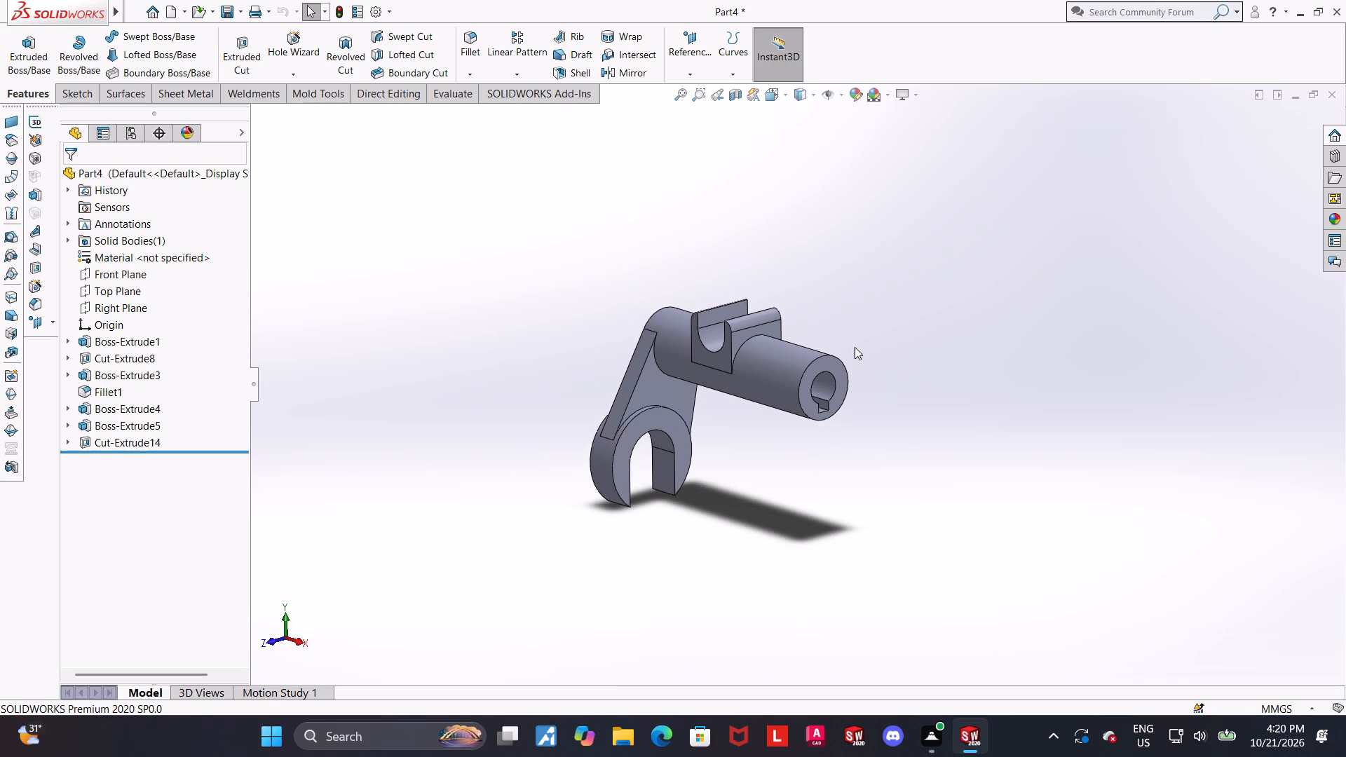
scroll(855, 345, down, 3)
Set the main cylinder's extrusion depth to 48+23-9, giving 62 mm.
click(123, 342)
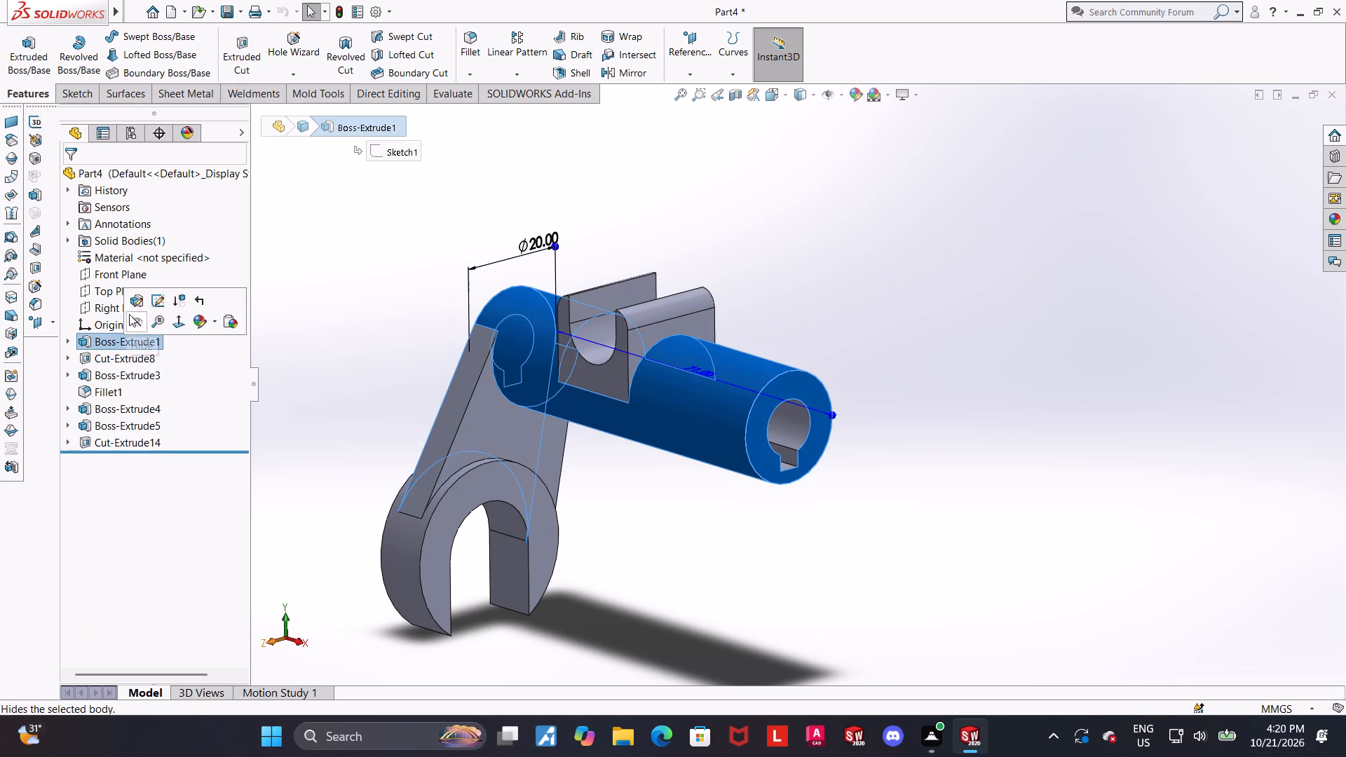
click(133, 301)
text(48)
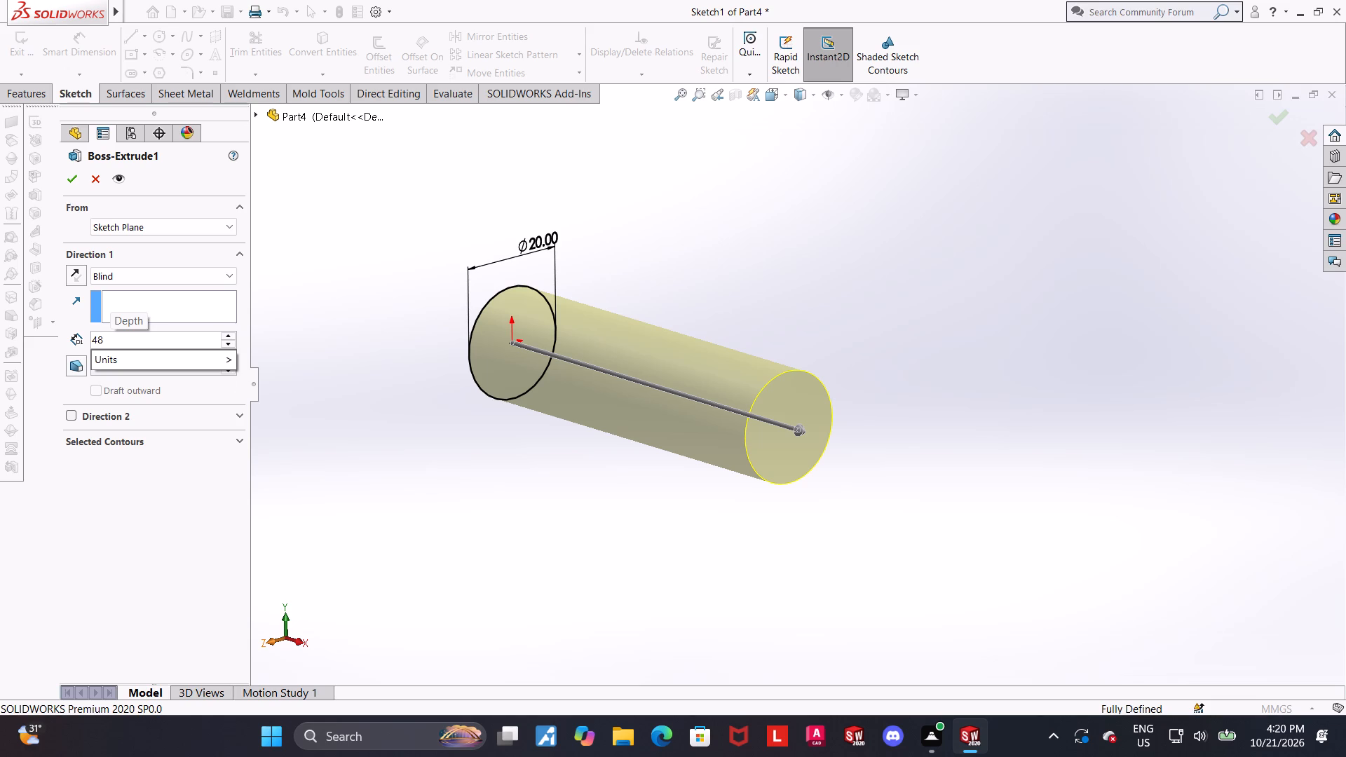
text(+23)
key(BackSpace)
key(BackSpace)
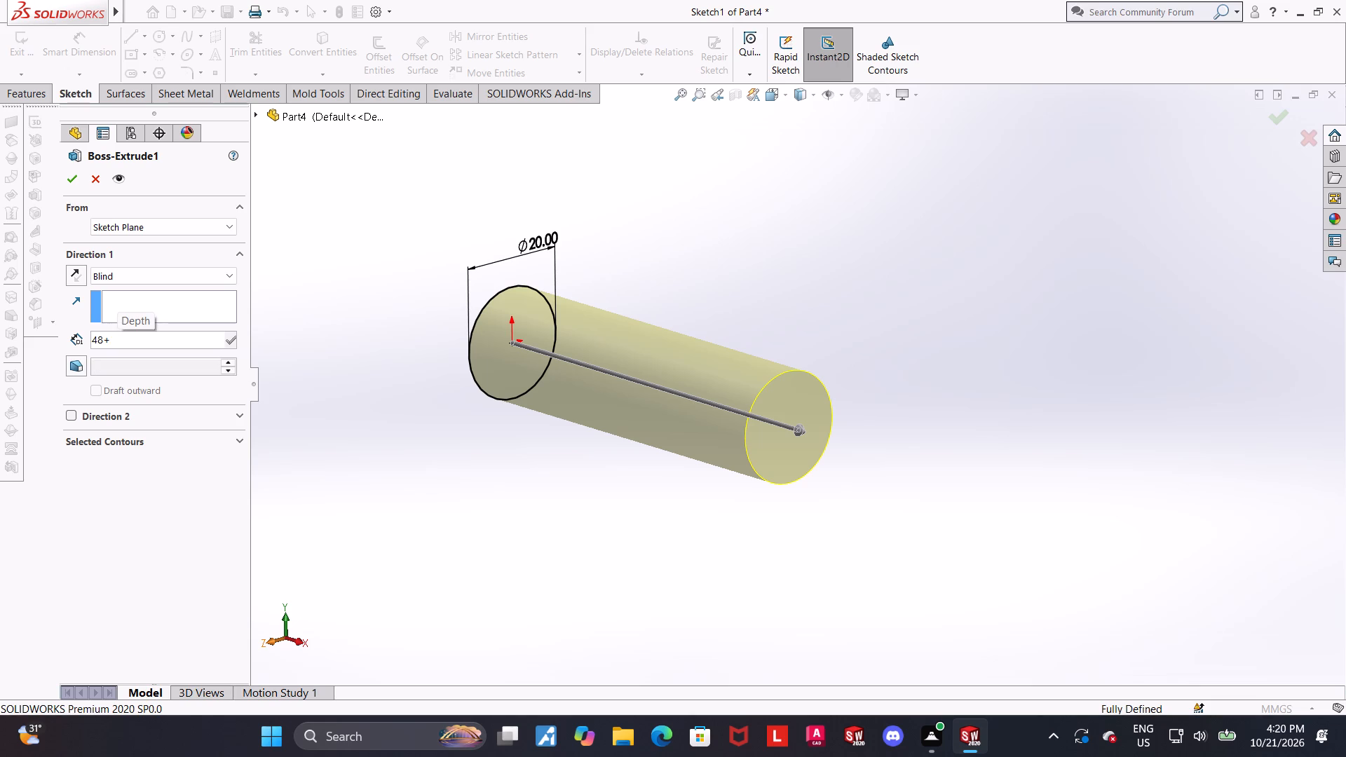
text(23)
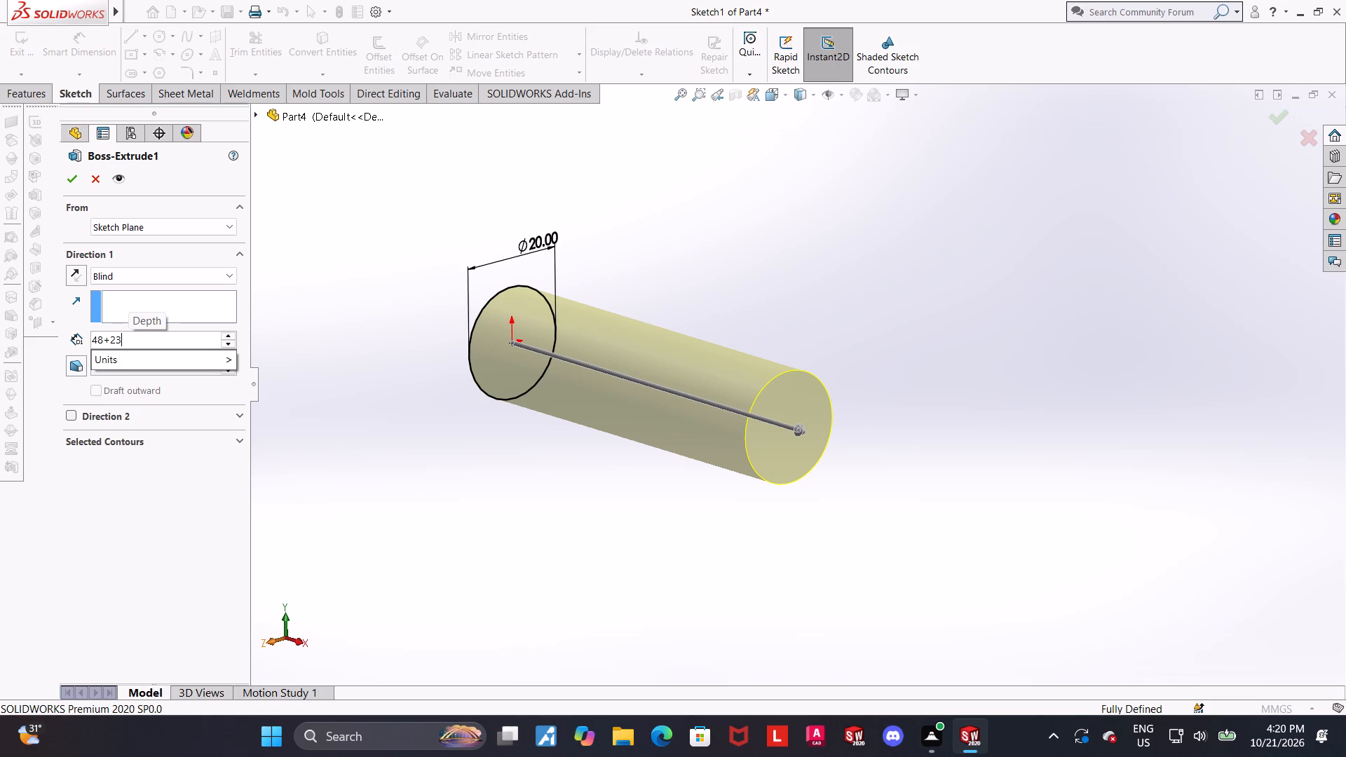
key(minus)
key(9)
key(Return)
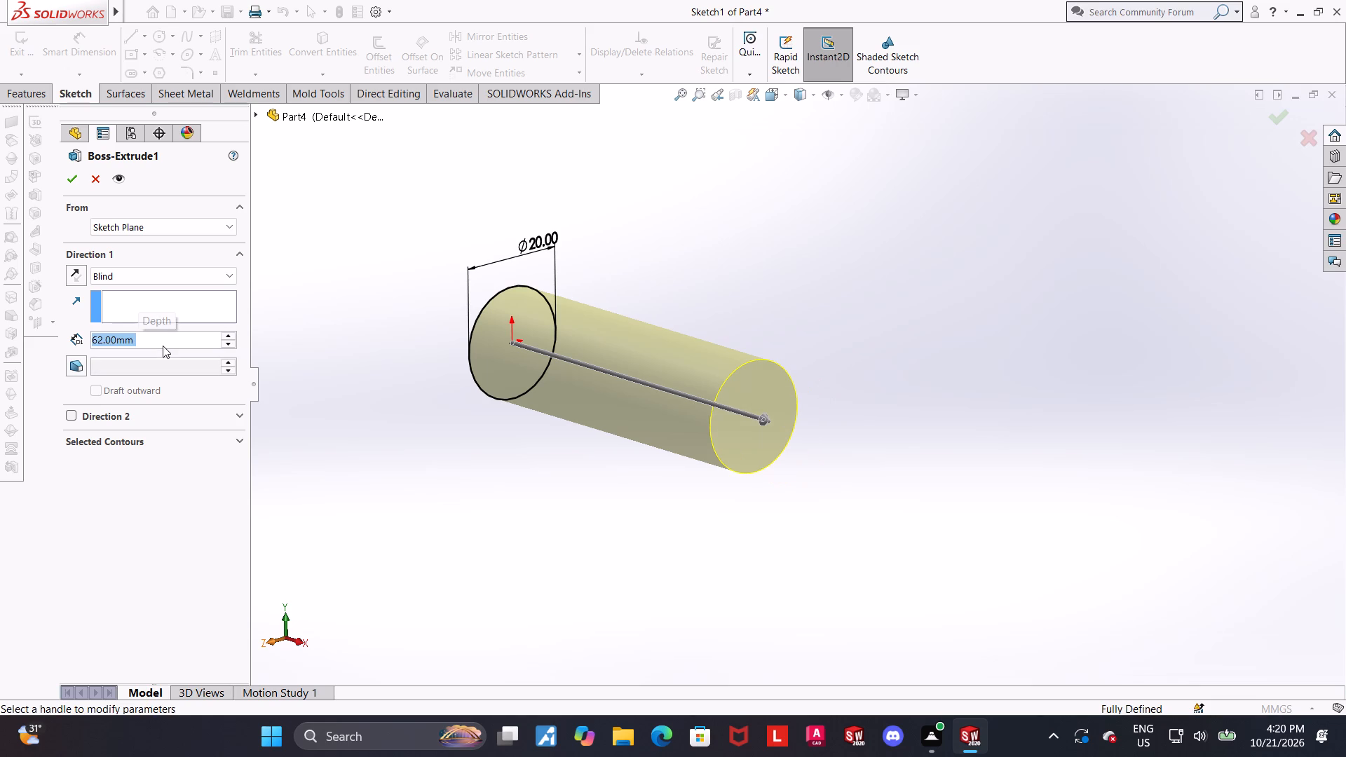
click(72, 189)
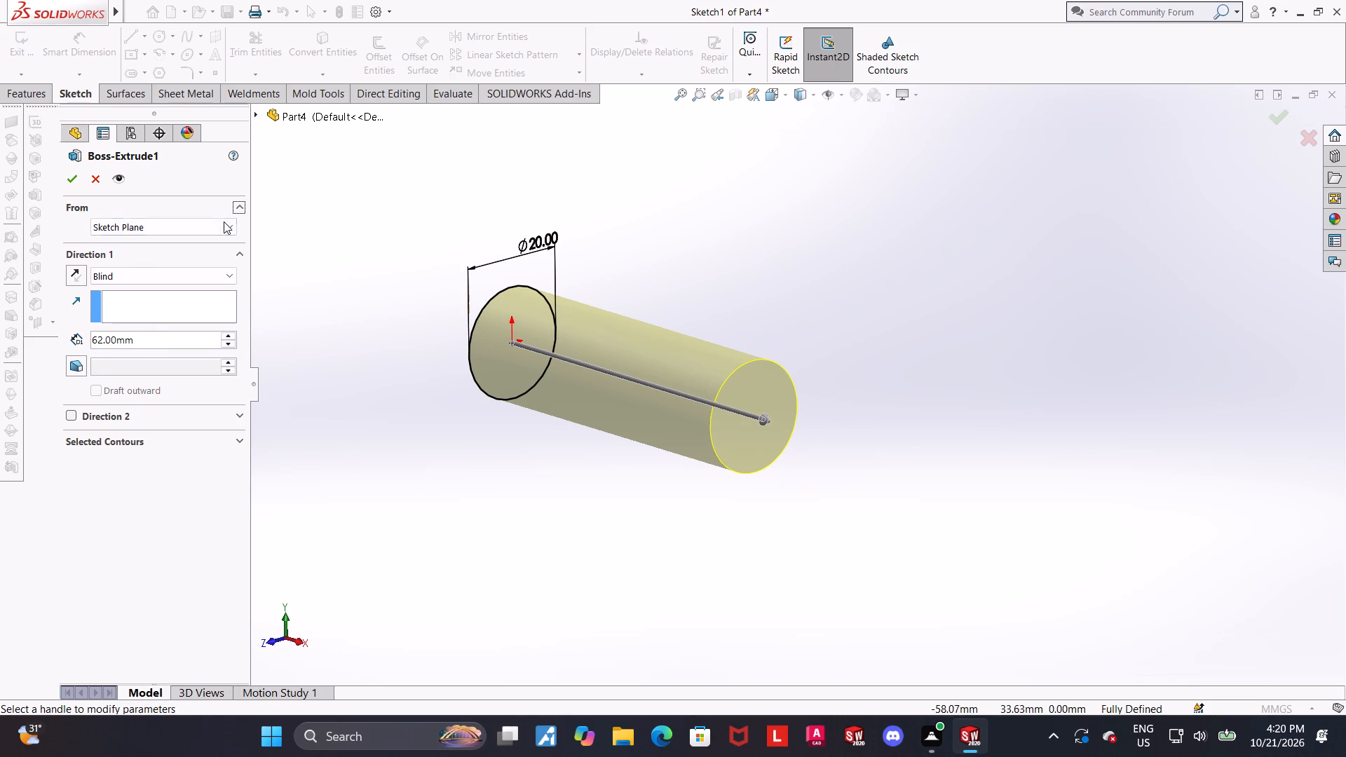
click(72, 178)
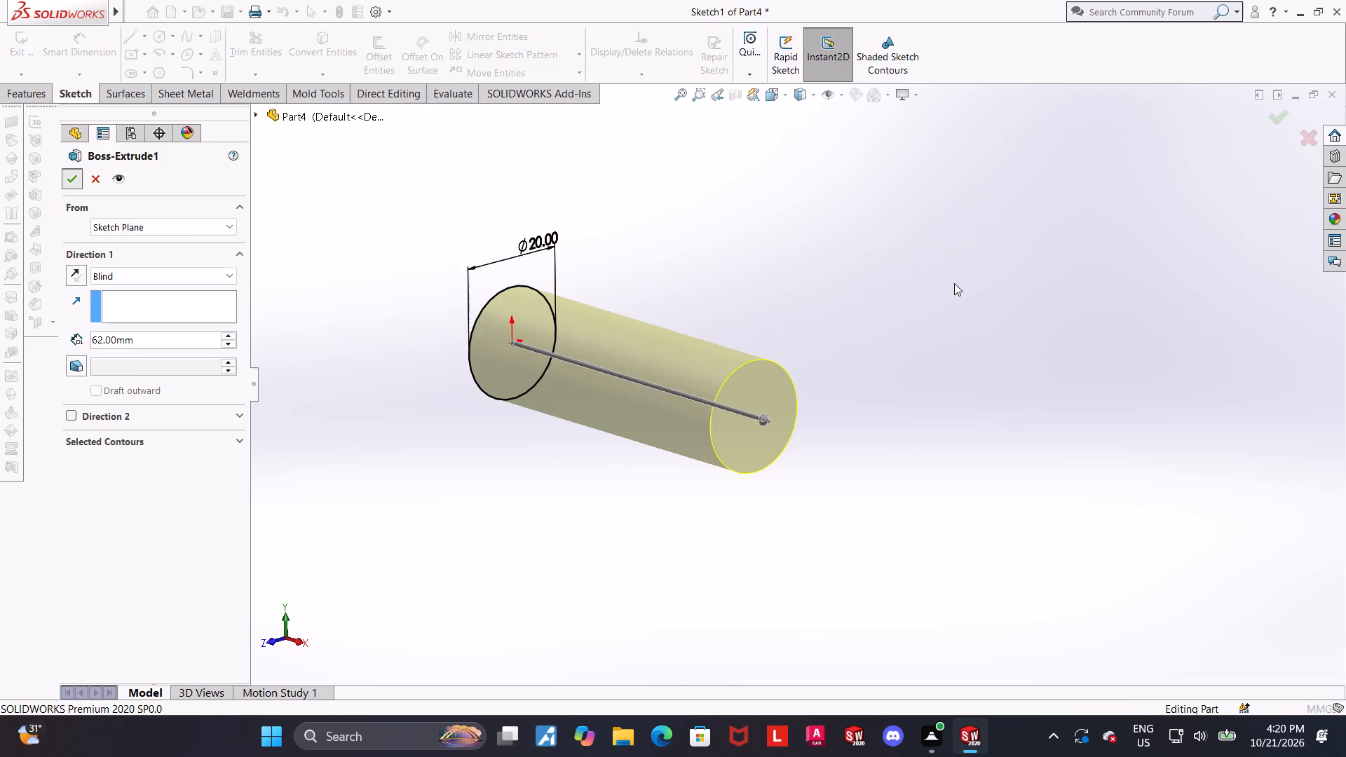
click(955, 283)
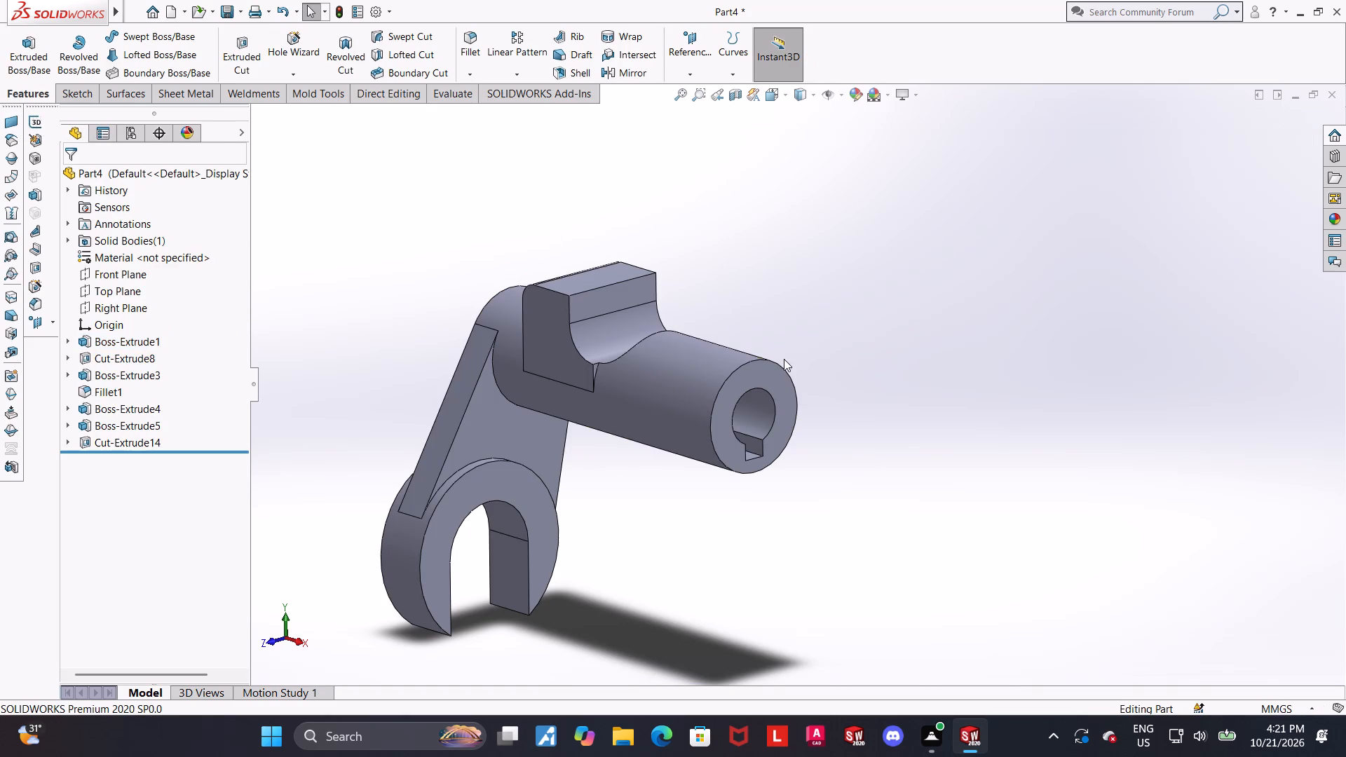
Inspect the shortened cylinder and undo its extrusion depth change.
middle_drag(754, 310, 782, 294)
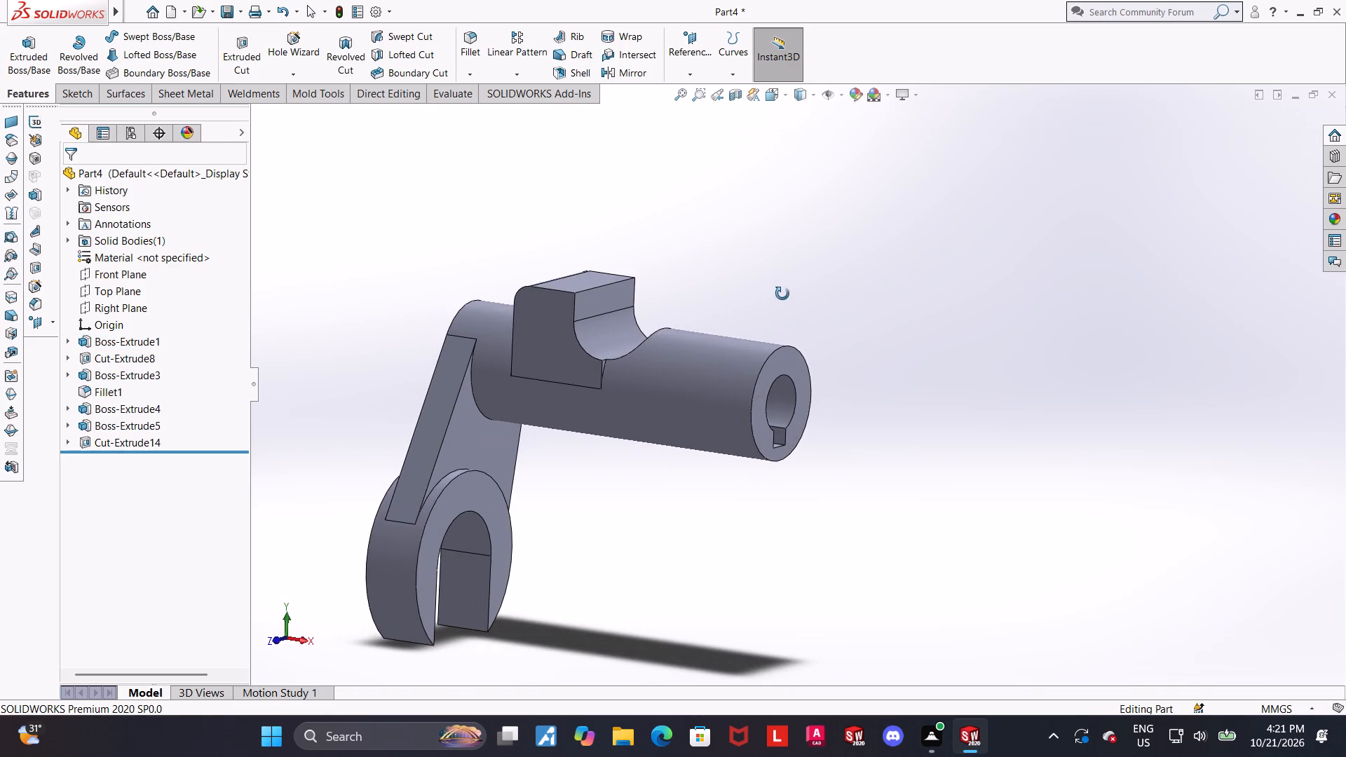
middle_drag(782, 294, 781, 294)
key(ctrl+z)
Open the main cylinder's extrusion definition to check its depth and close it without changing anything.
middle_drag(806, 313, 796, 322)
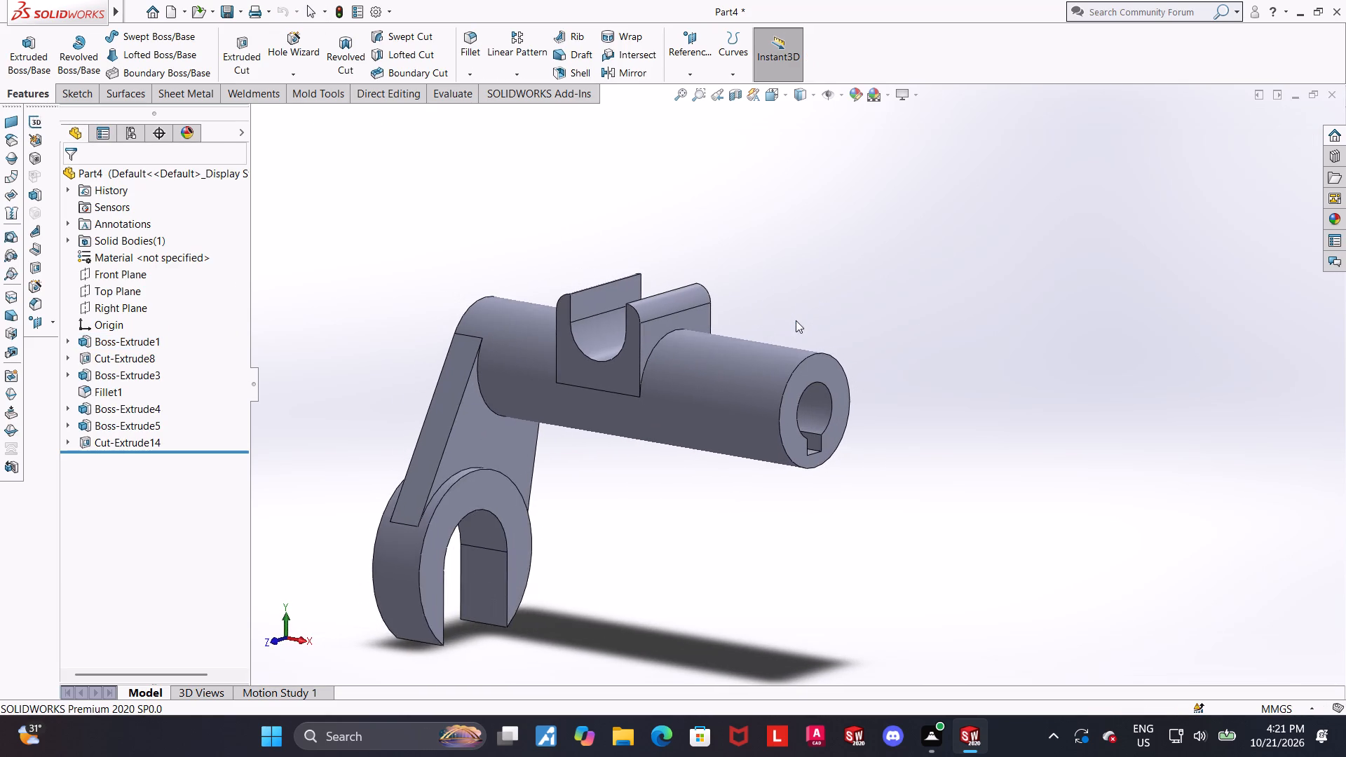
click(101, 336)
click(114, 299)
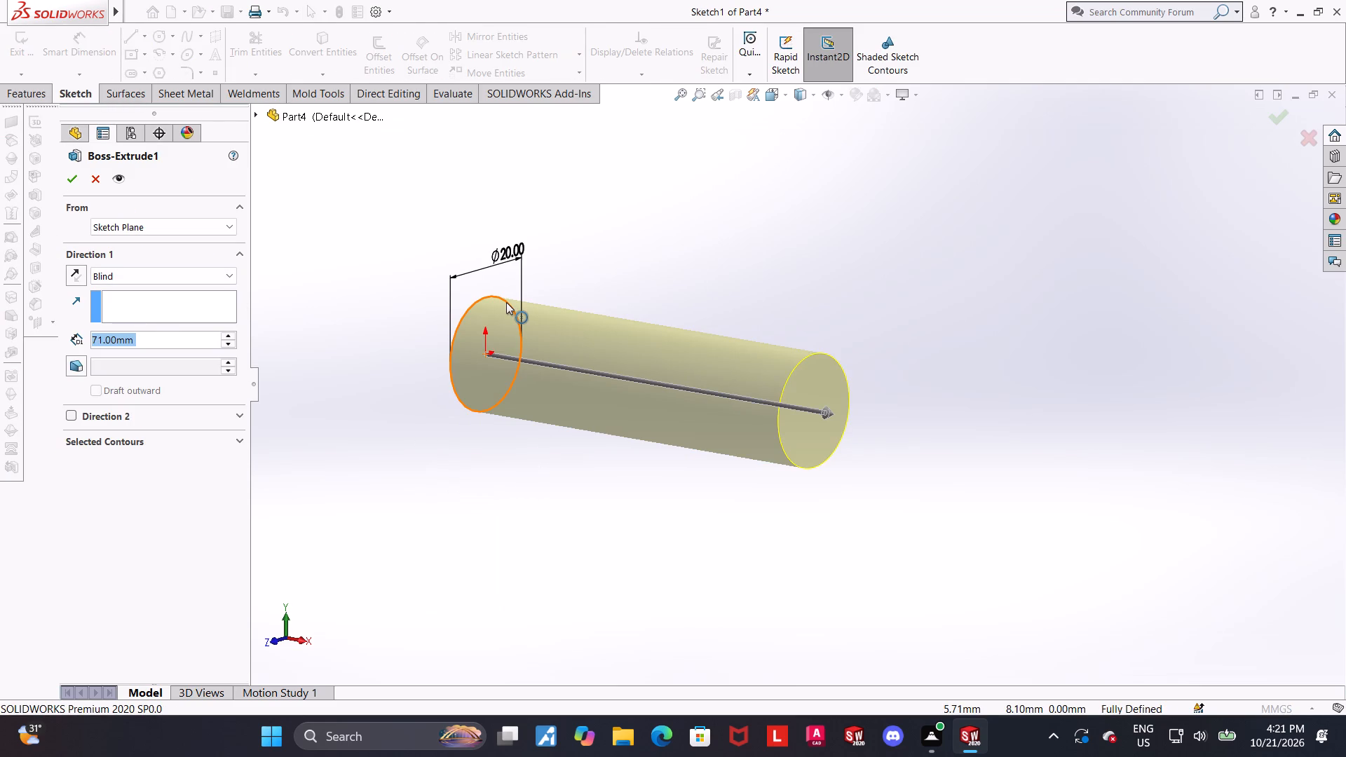
click(64, 177)
click(759, 234)
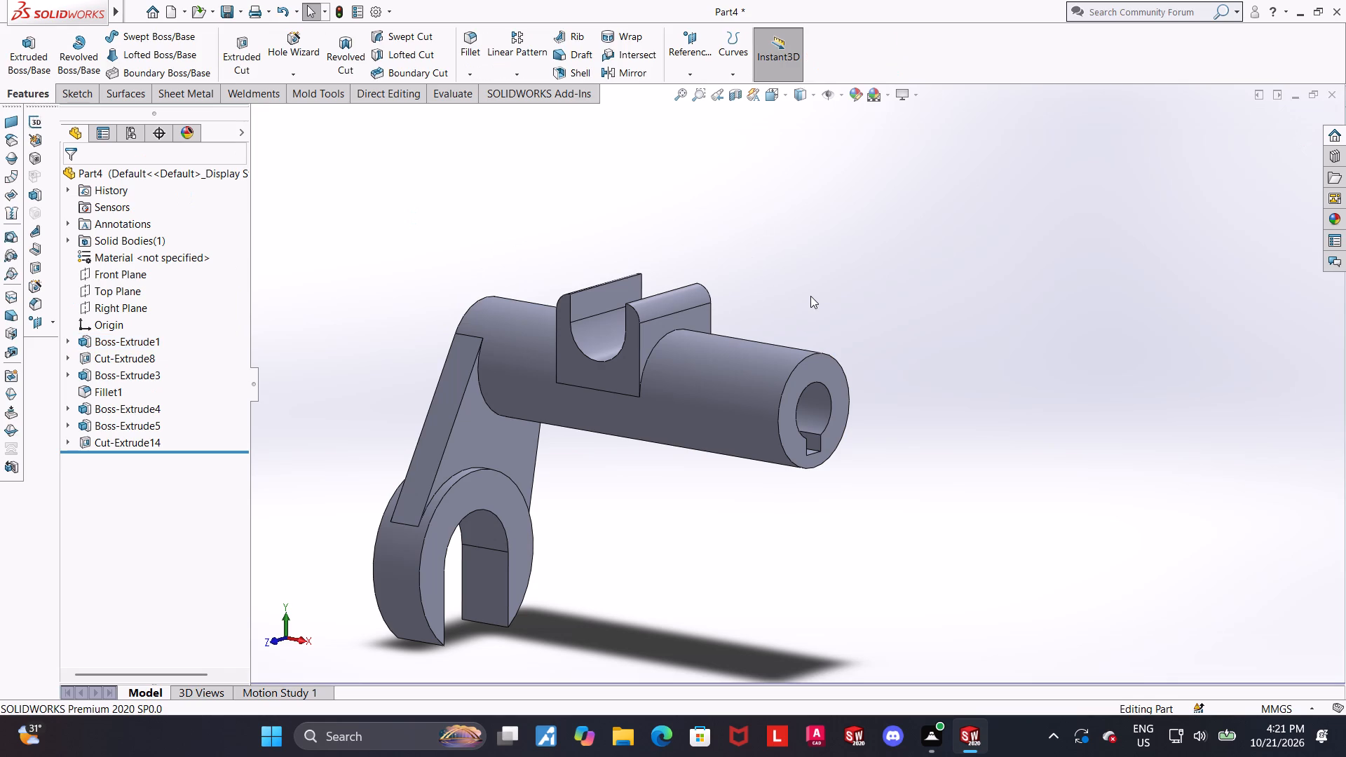
middle_click(718, 354)
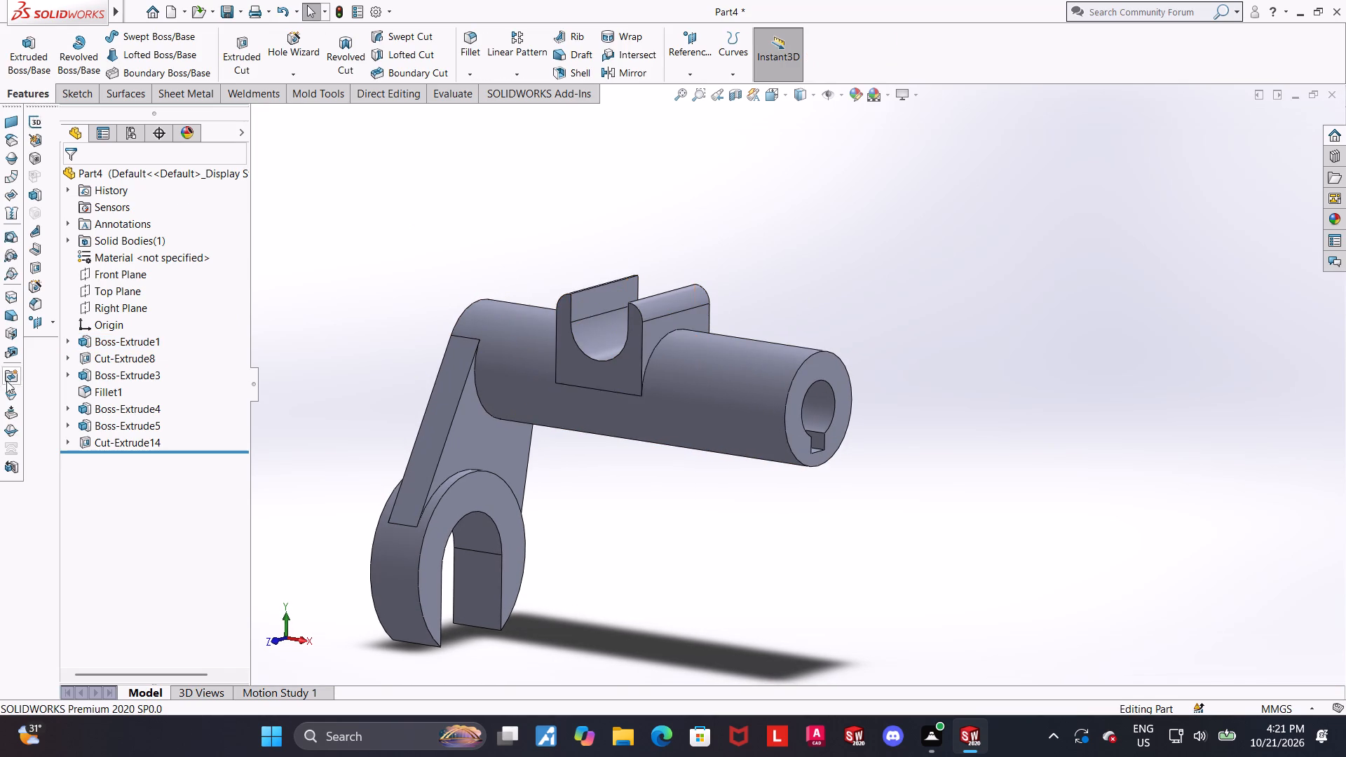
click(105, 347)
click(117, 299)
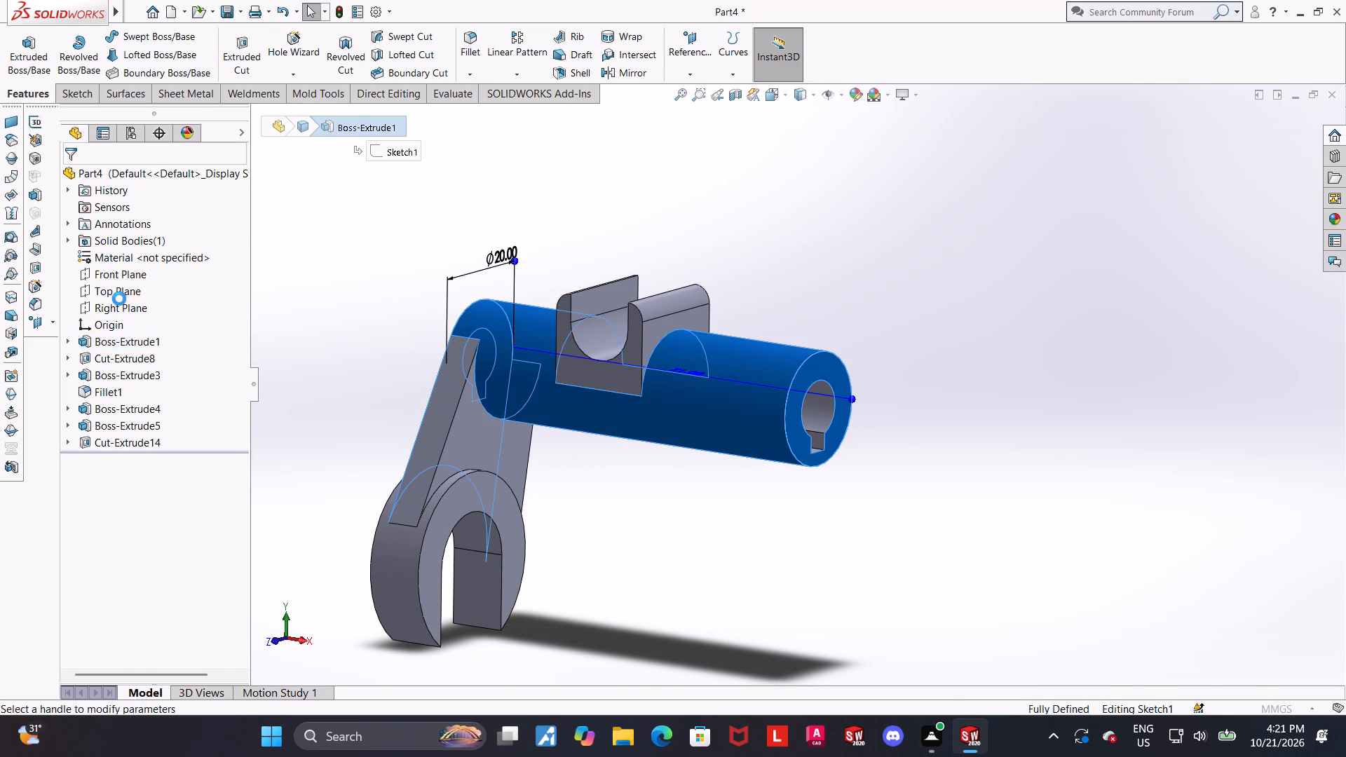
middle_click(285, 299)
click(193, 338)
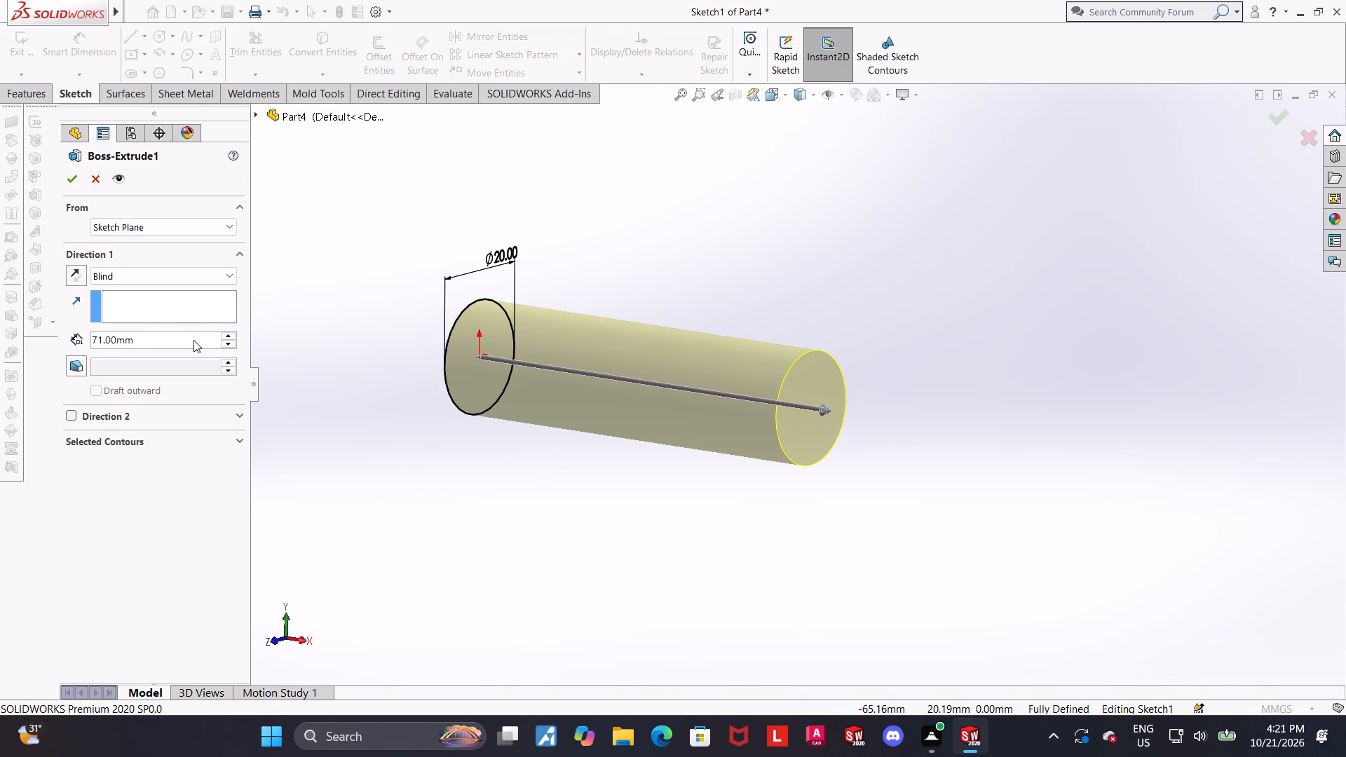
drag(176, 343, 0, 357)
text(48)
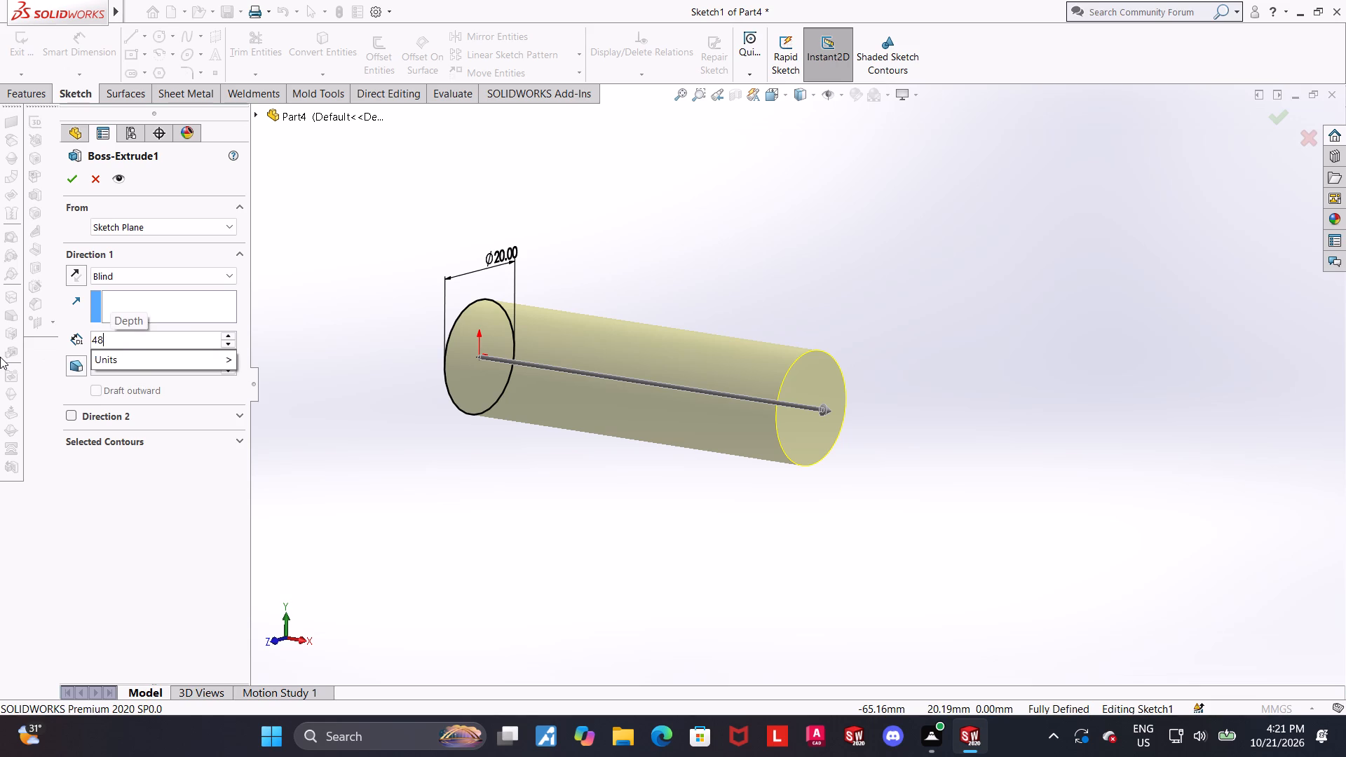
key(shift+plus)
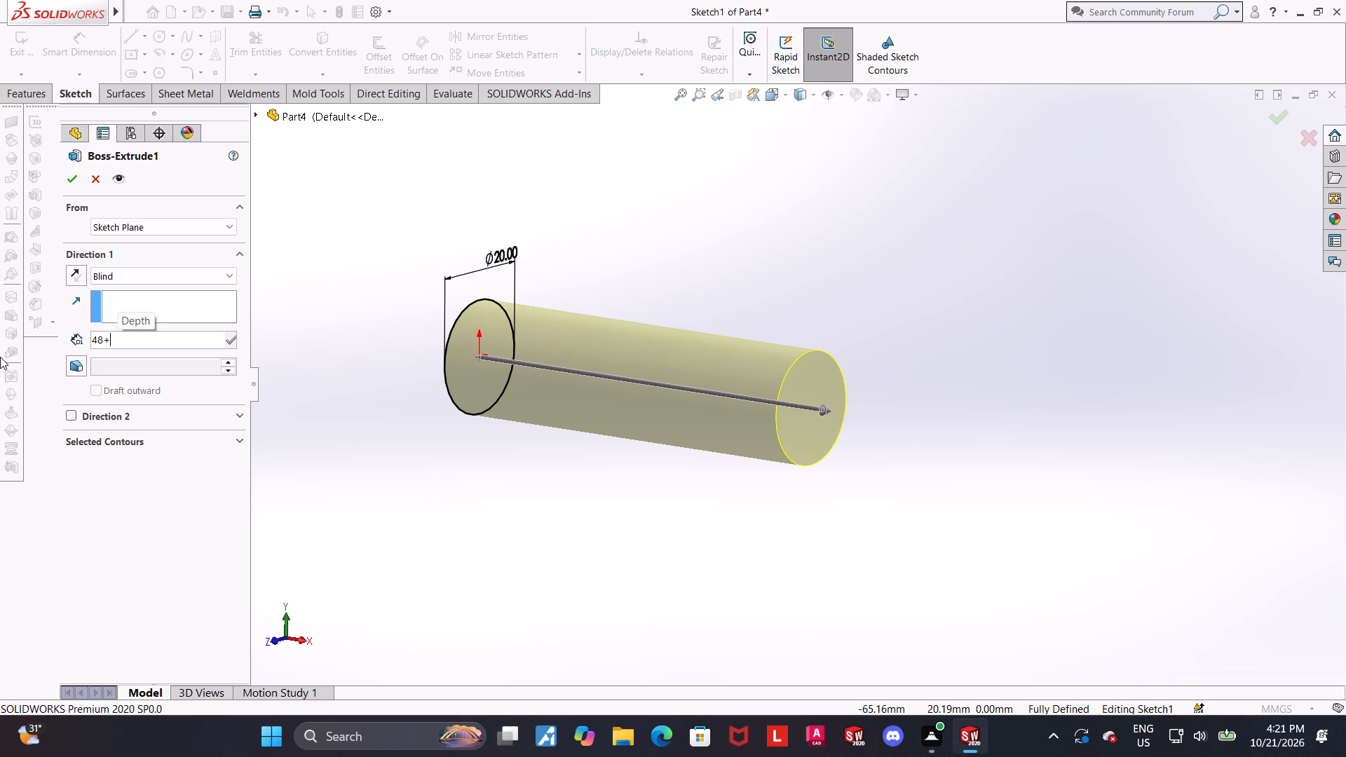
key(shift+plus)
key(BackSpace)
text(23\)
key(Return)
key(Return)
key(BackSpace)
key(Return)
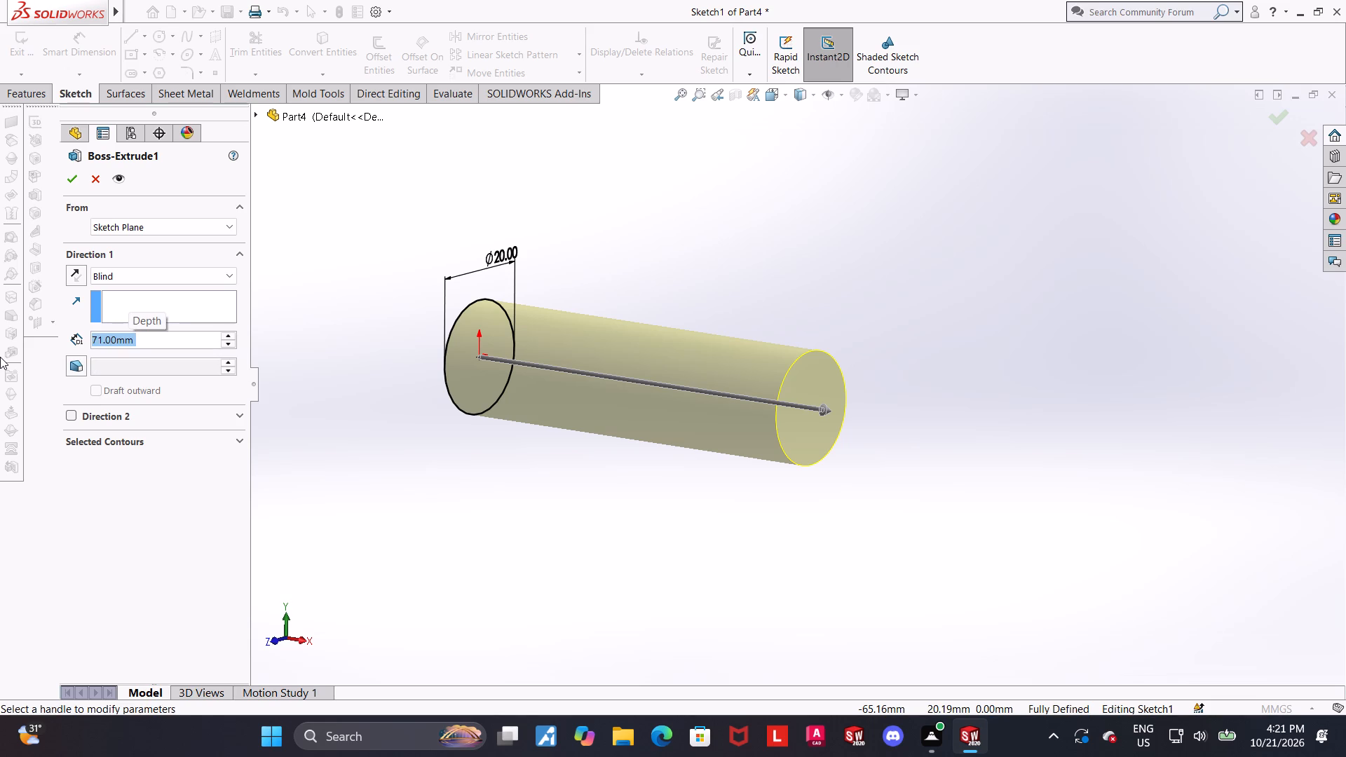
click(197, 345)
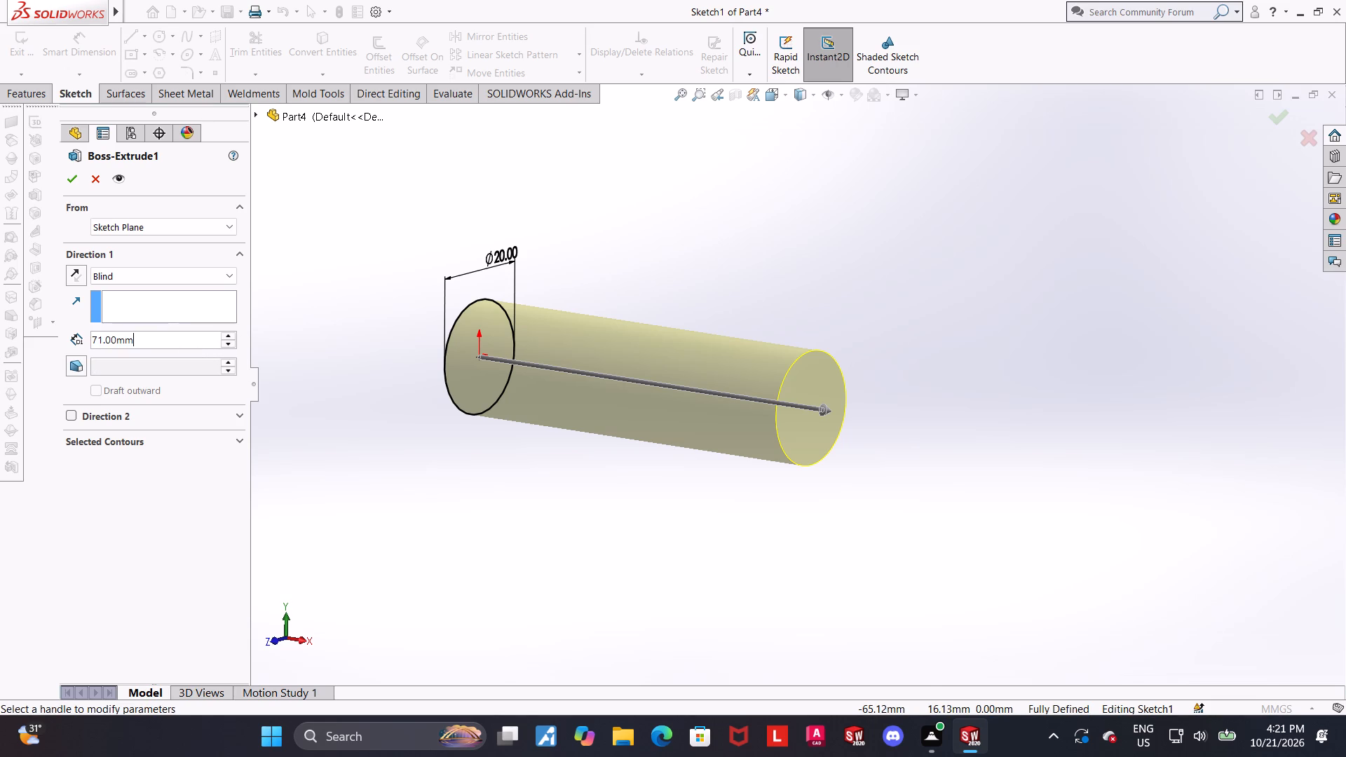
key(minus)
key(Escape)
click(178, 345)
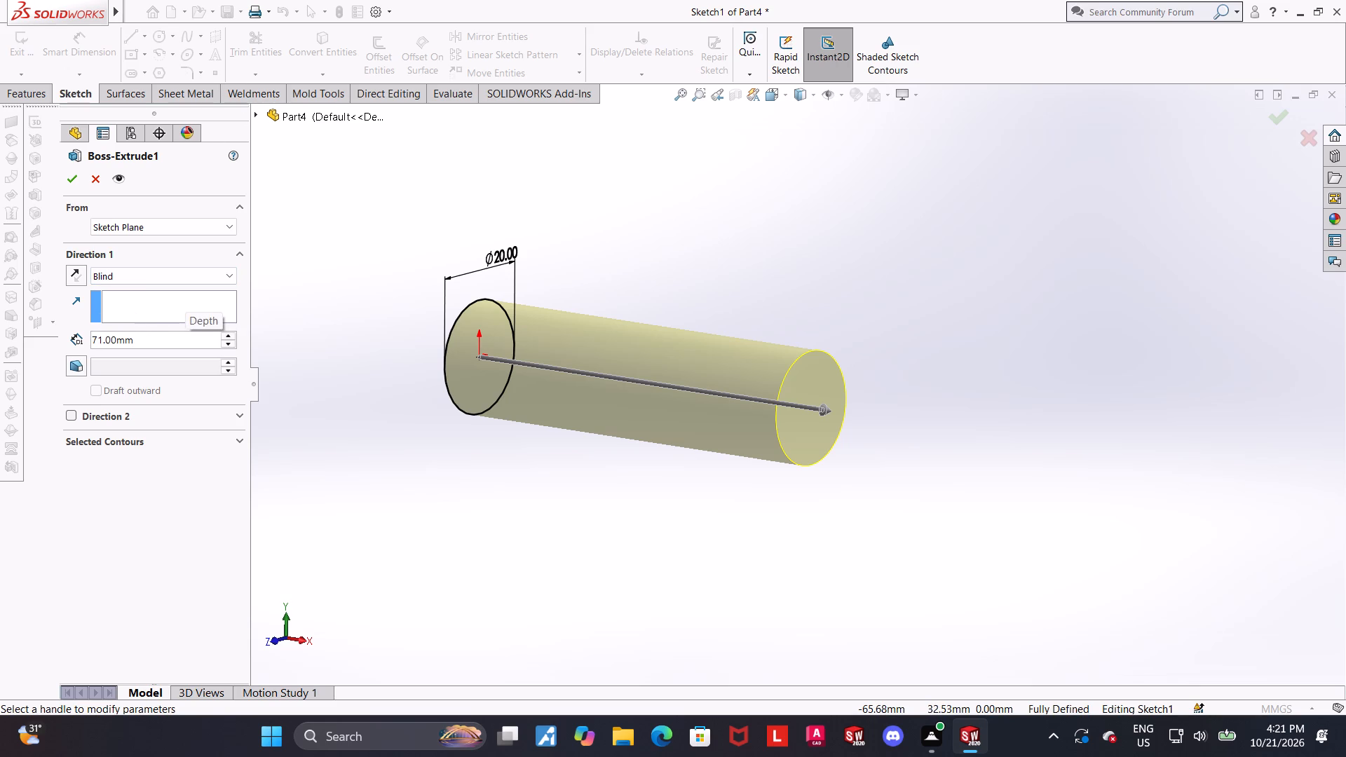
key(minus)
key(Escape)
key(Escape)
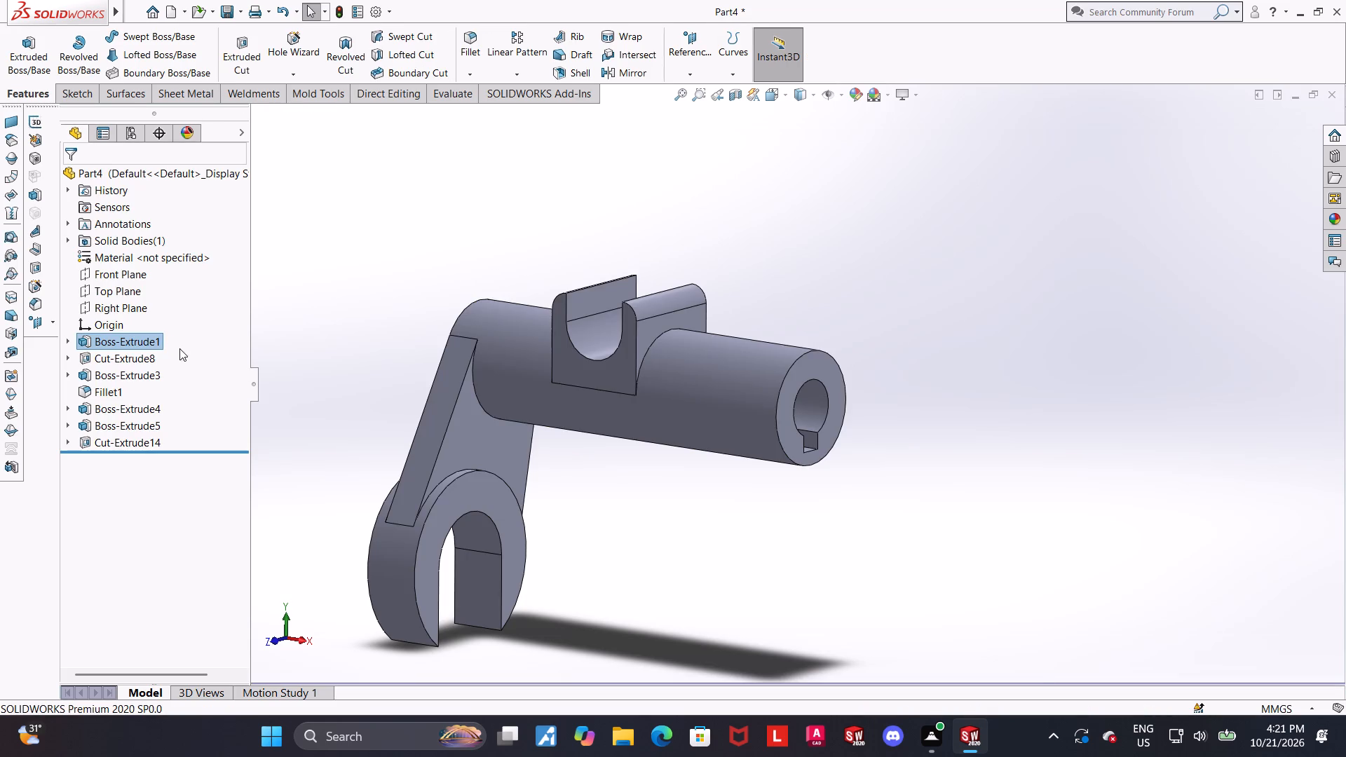
Reduce the main cylinder's extrusion depth by 9 mm, giving 62 mm.
click(121, 339)
click(138, 301)
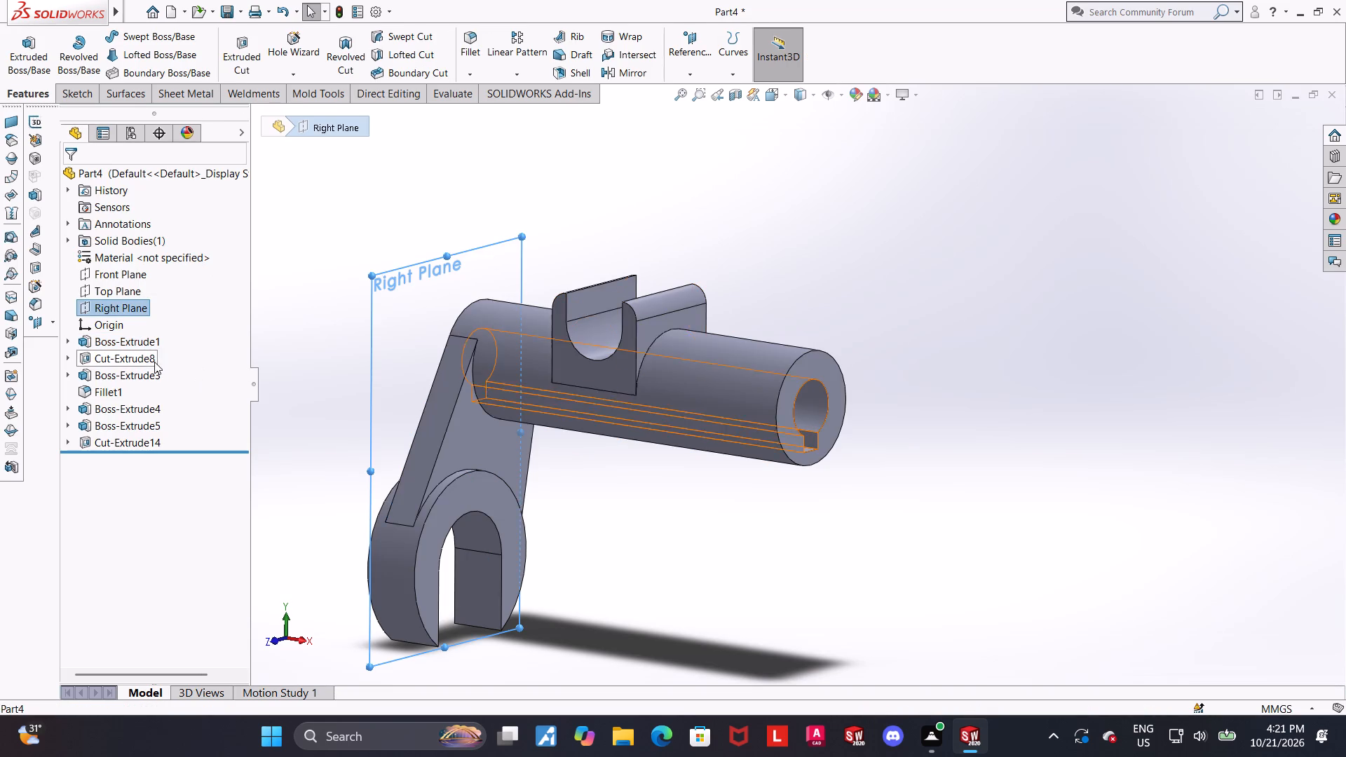
click(134, 339)
click(149, 297)
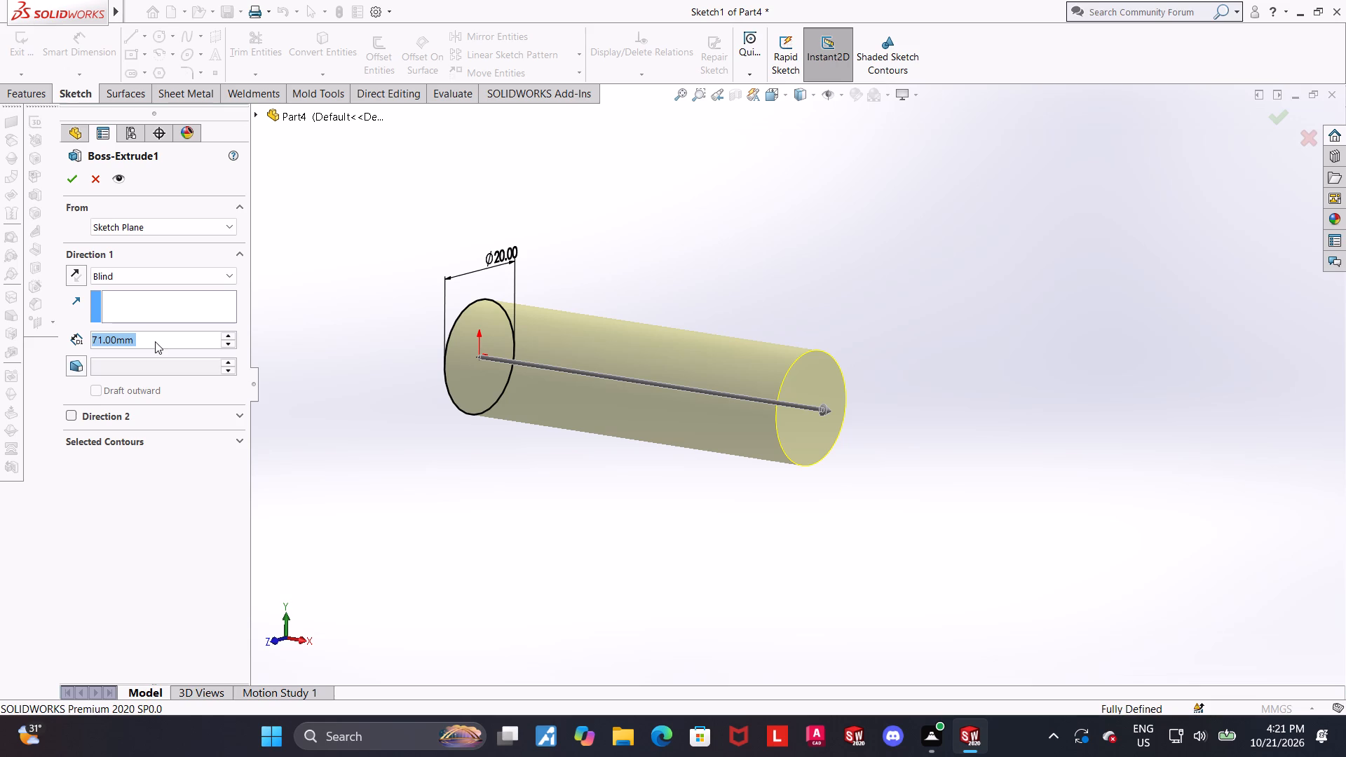
click(155, 339)
text(-9)
key(Return)
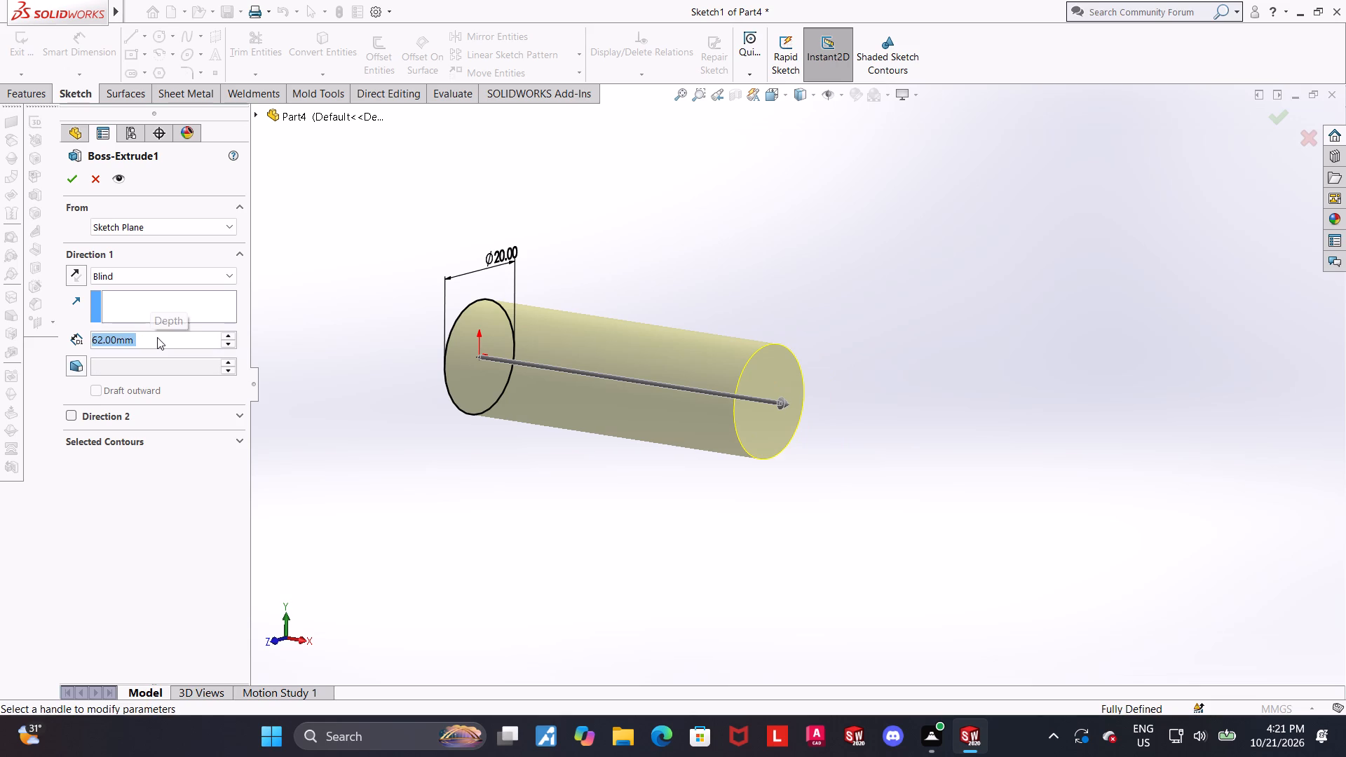
click(64, 181)
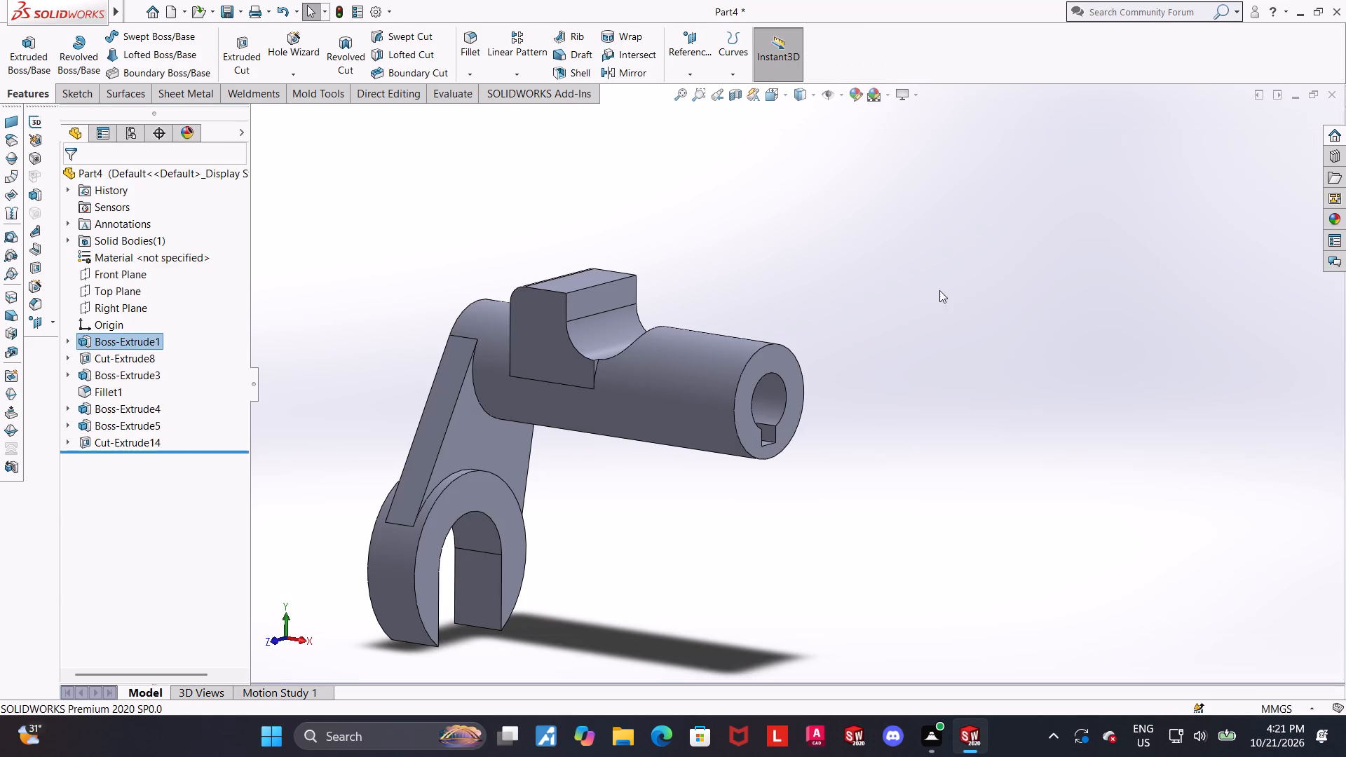
Inspect the boss block on the shortened cylinder and check its extrusion's start offset and depth without changing them.
click(939, 290)
middle_drag(845, 342, 880, 325)
middle_drag(652, 366, 684, 390)
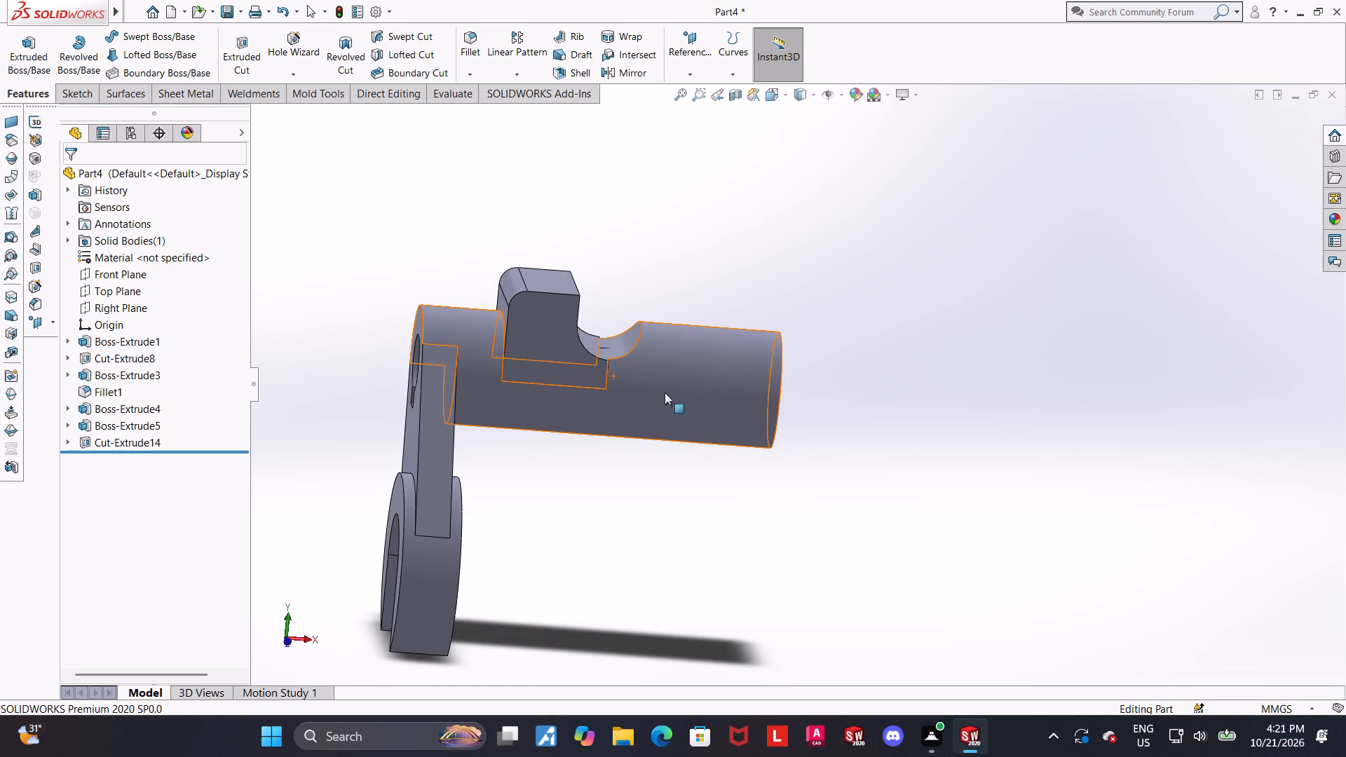
click(104, 374)
click(118, 334)
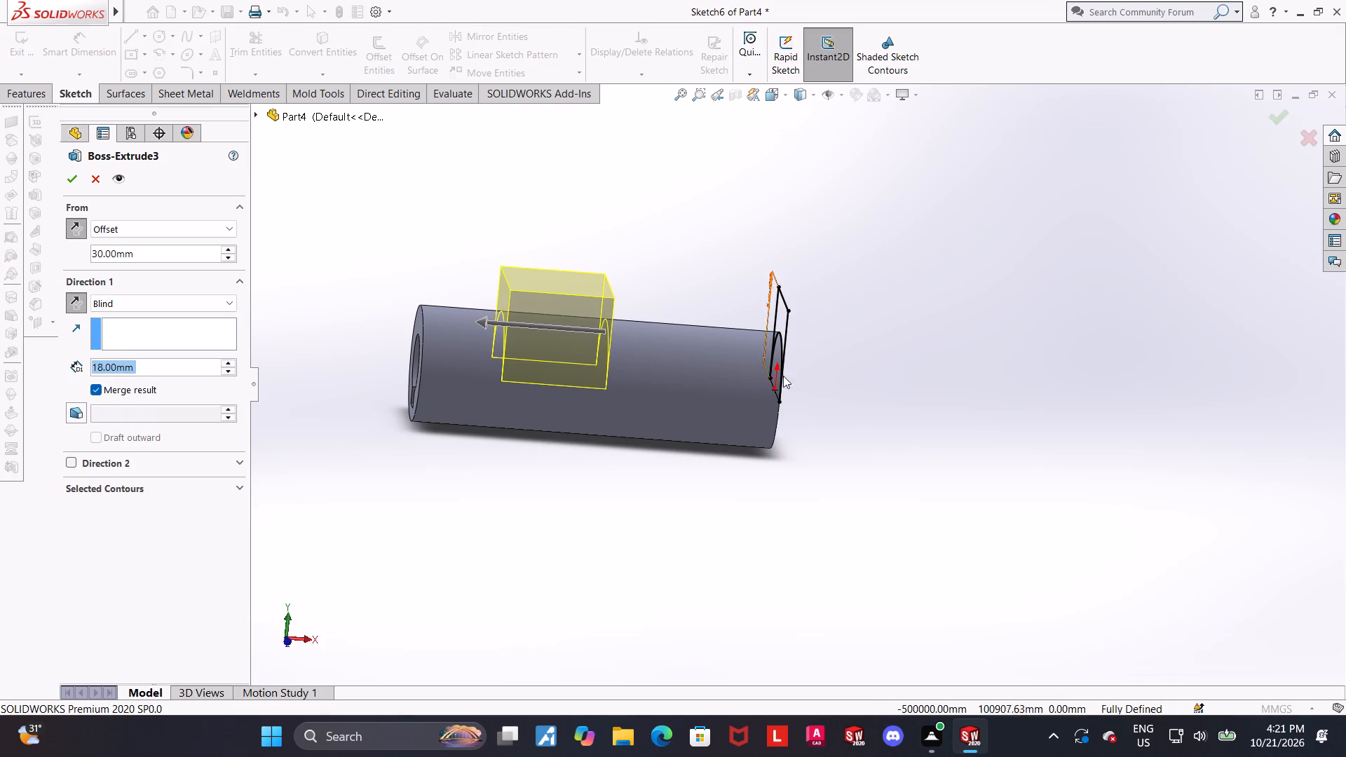
middle_drag(784, 371, 723, 349)
scroll(591, 355, down, 2)
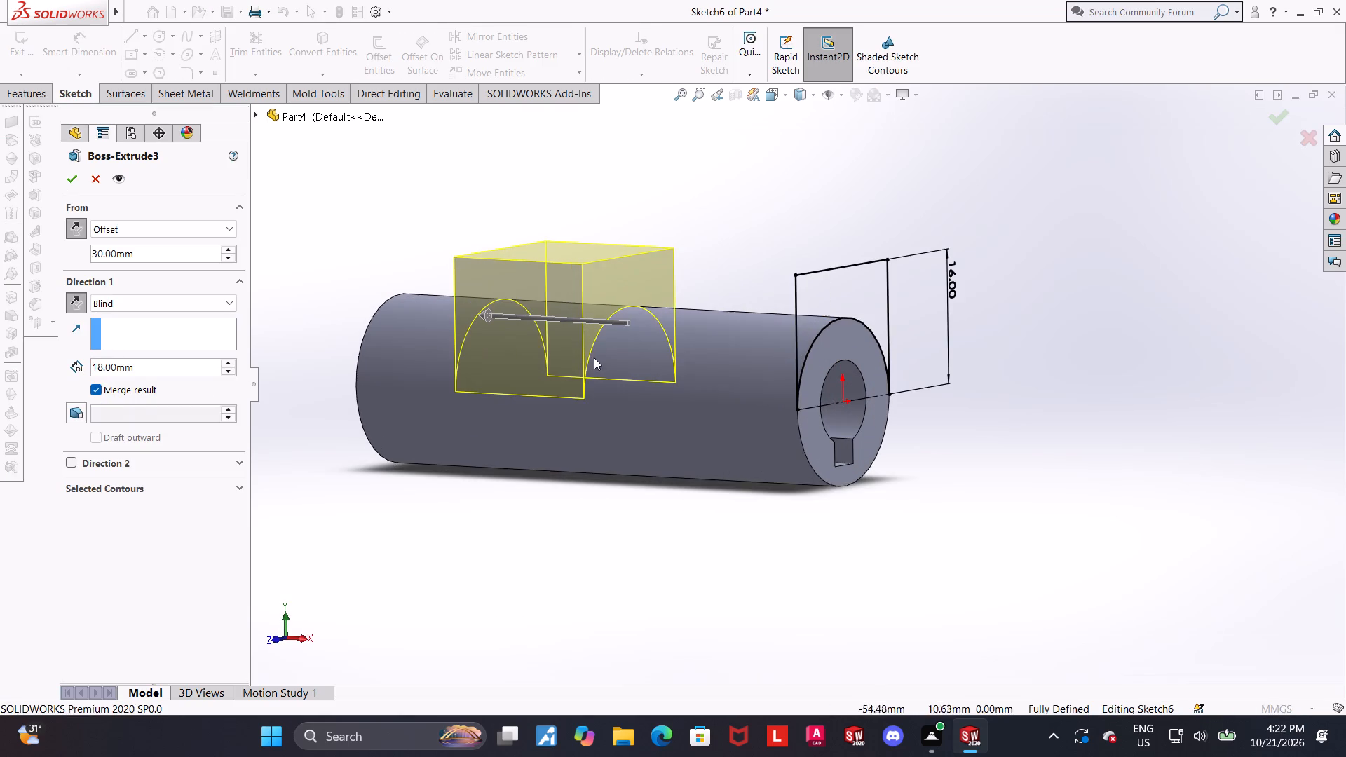
middle_drag(611, 364, 605, 358)
click(74, 176)
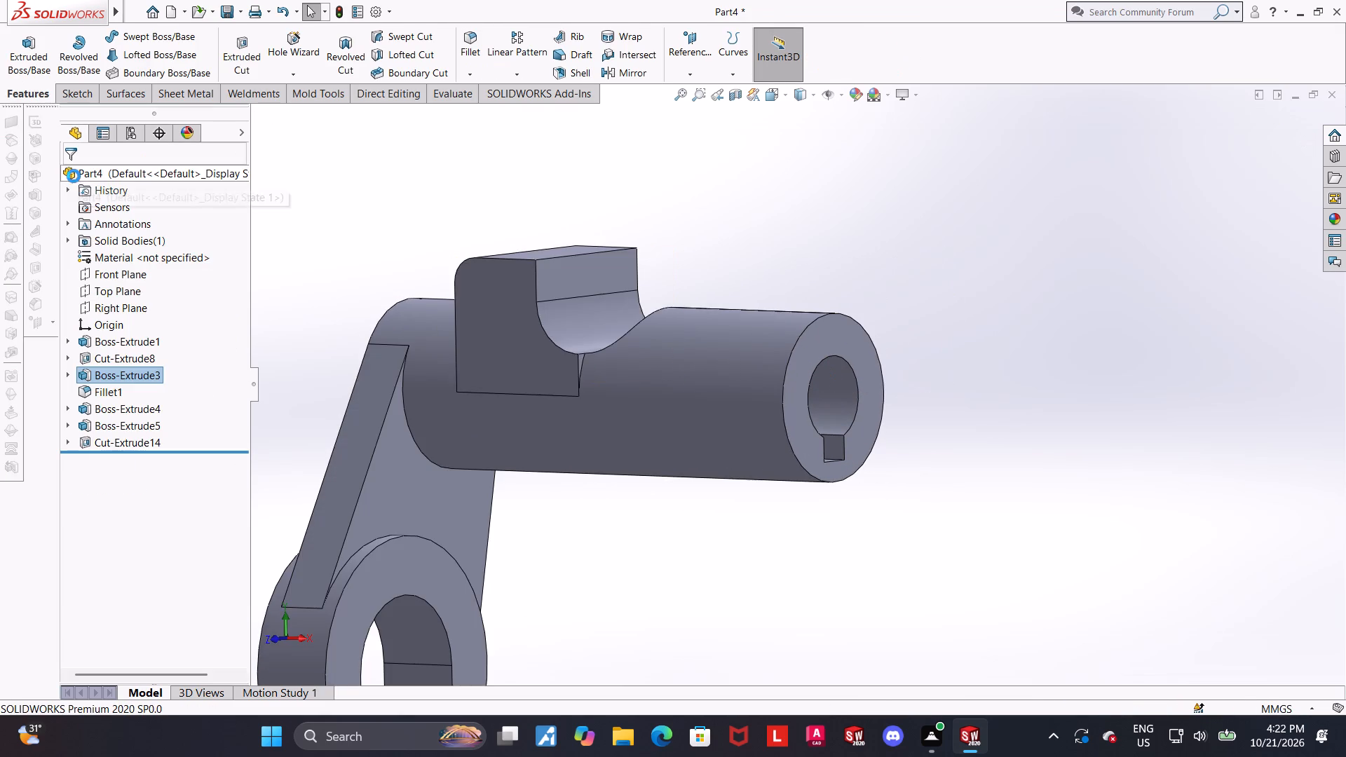
middle_drag(941, 279, 973, 323)
middle_drag(675, 327, 680, 303)
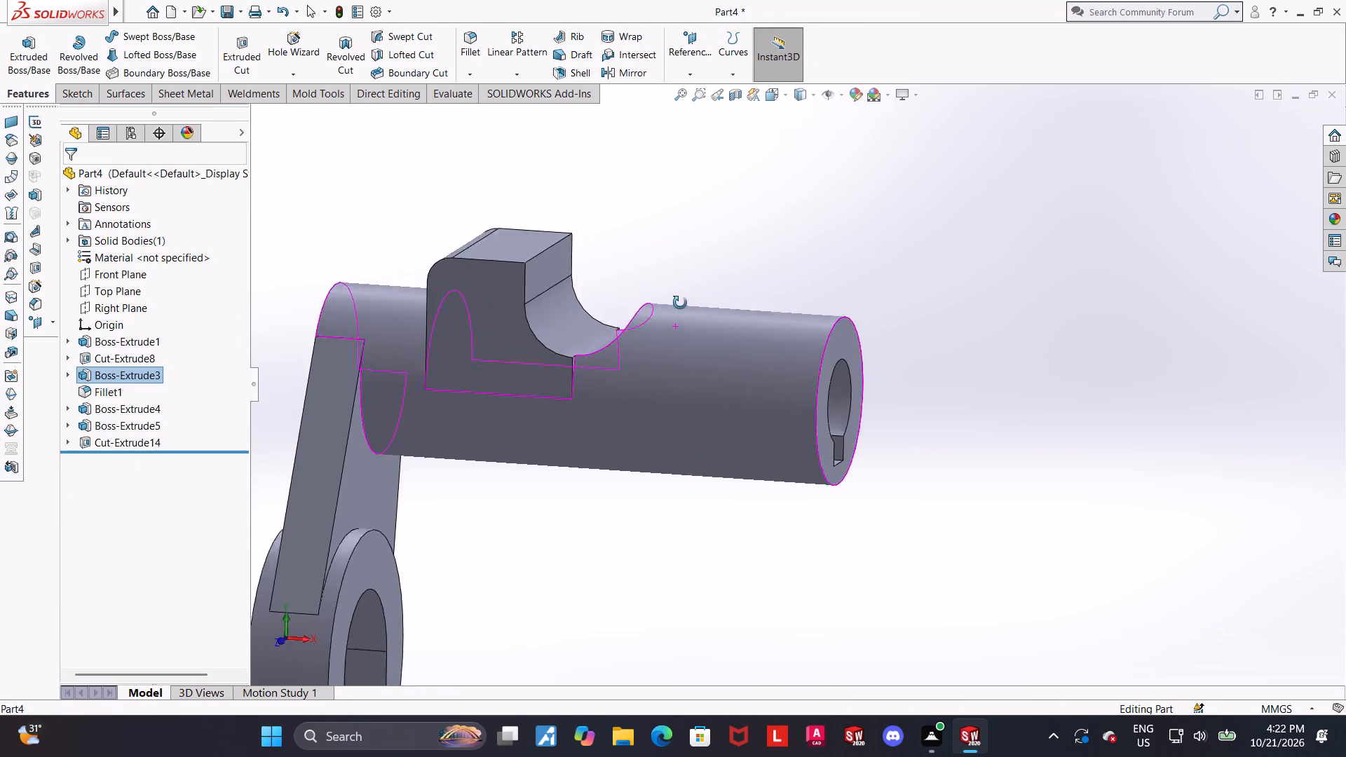
middle_drag(680, 303, 695, 342)
click(108, 375)
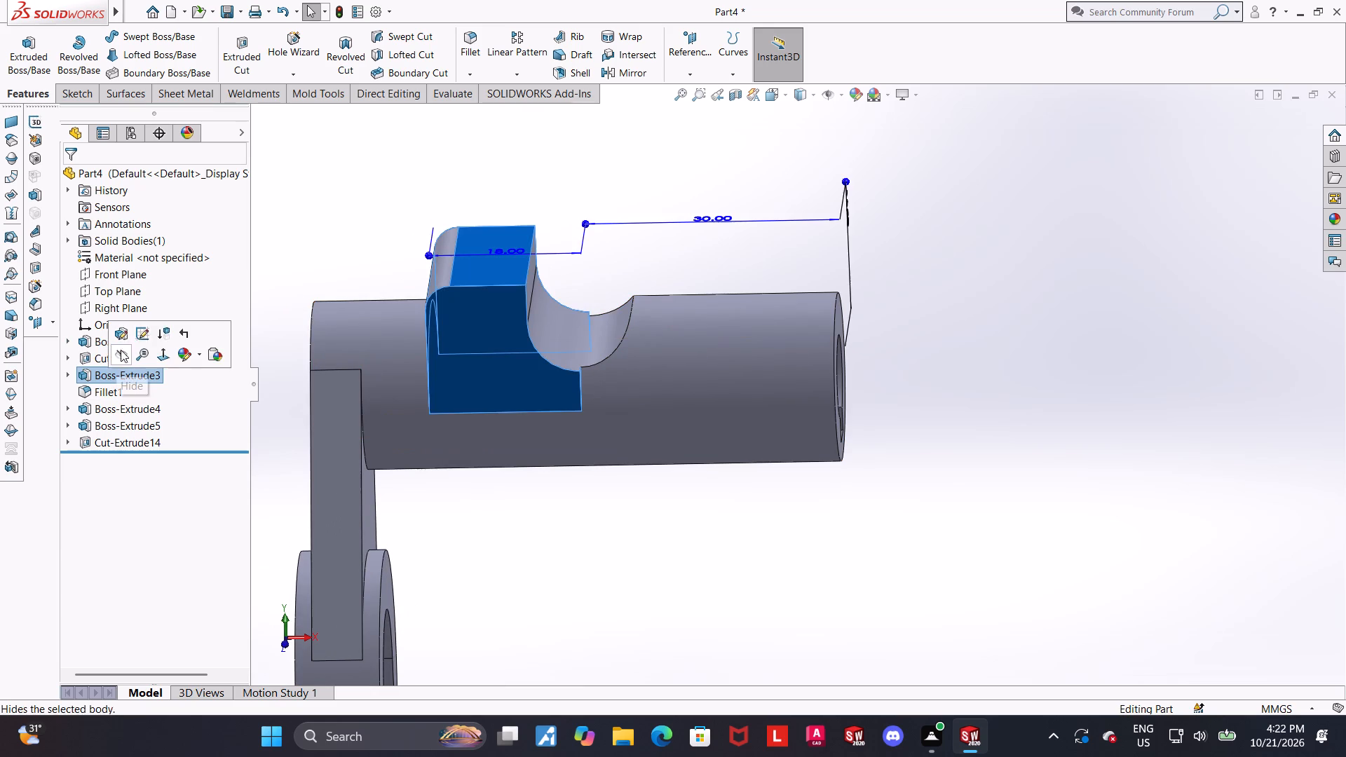
click(121, 339)
click(108, 373)
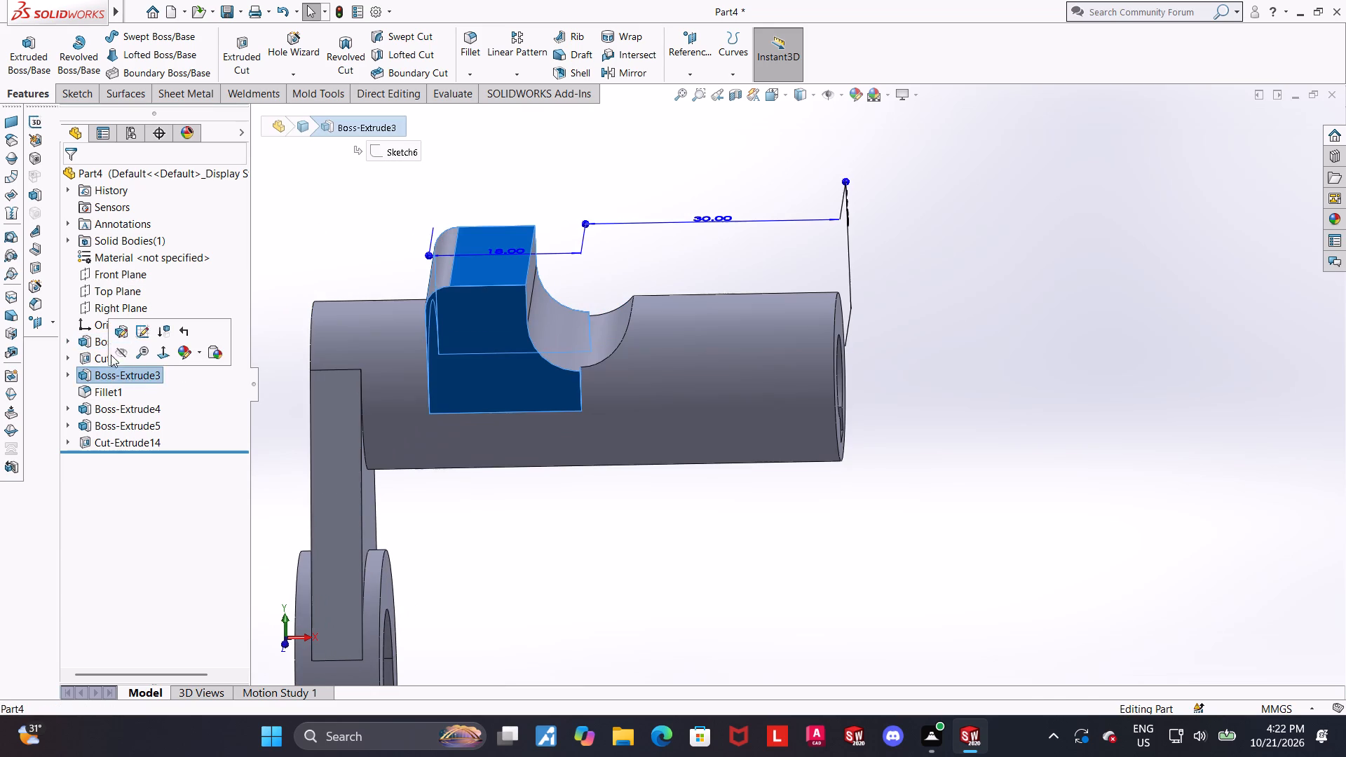
click(118, 331)
middle_drag(1004, 388, 974, 376)
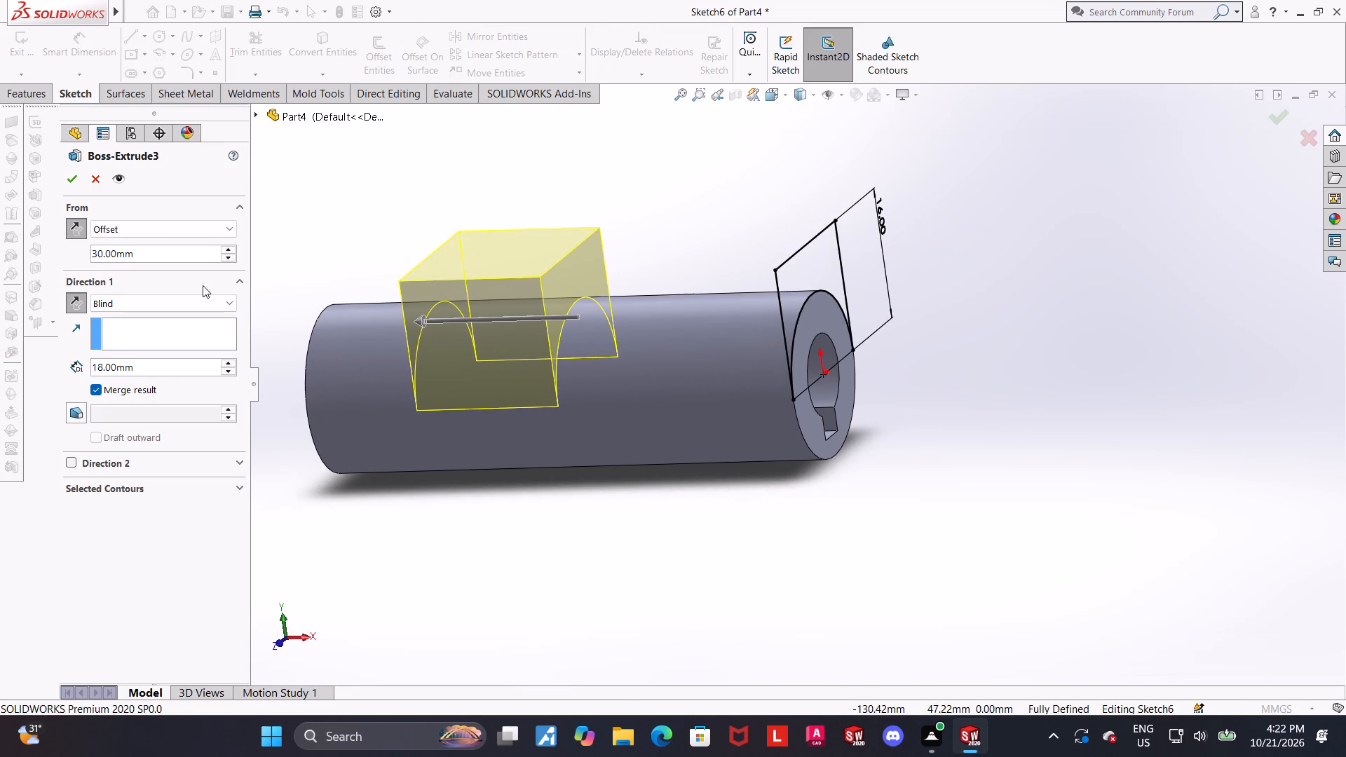
click(76, 179)
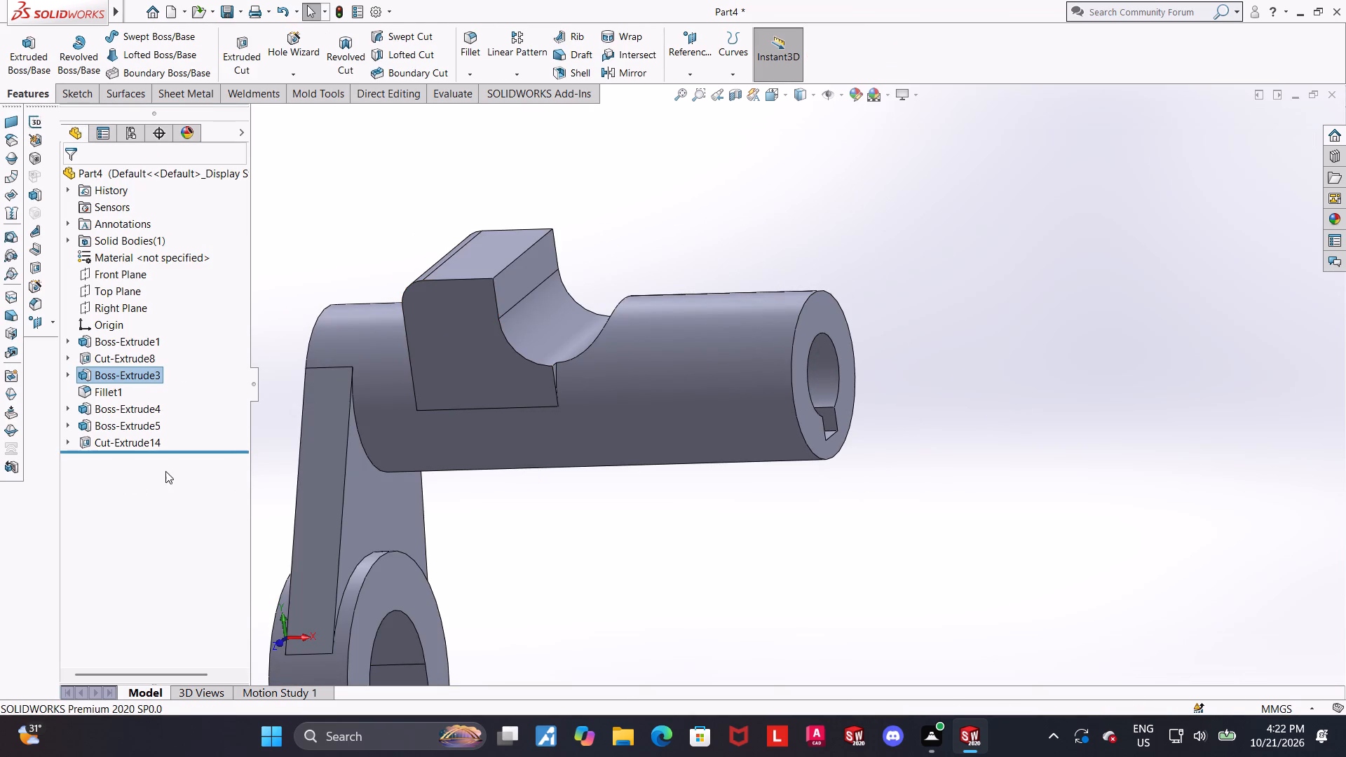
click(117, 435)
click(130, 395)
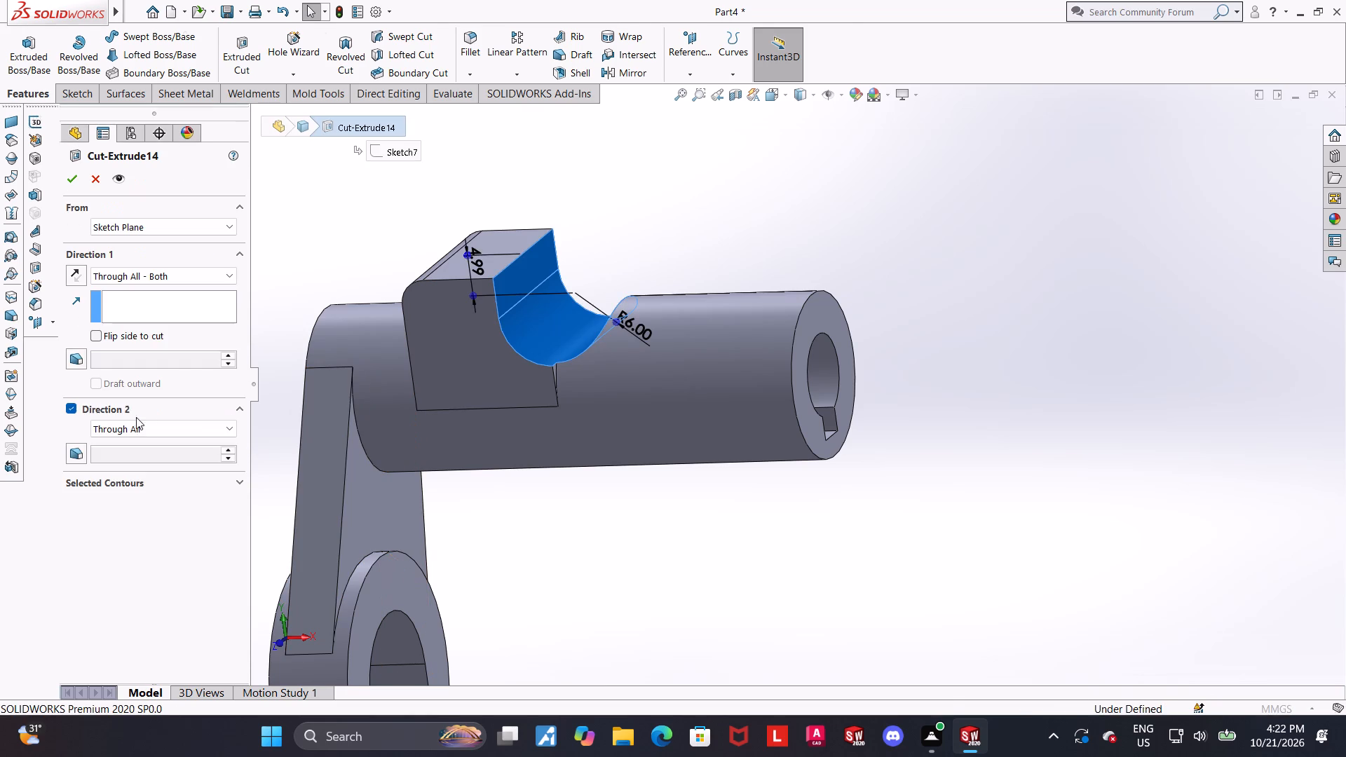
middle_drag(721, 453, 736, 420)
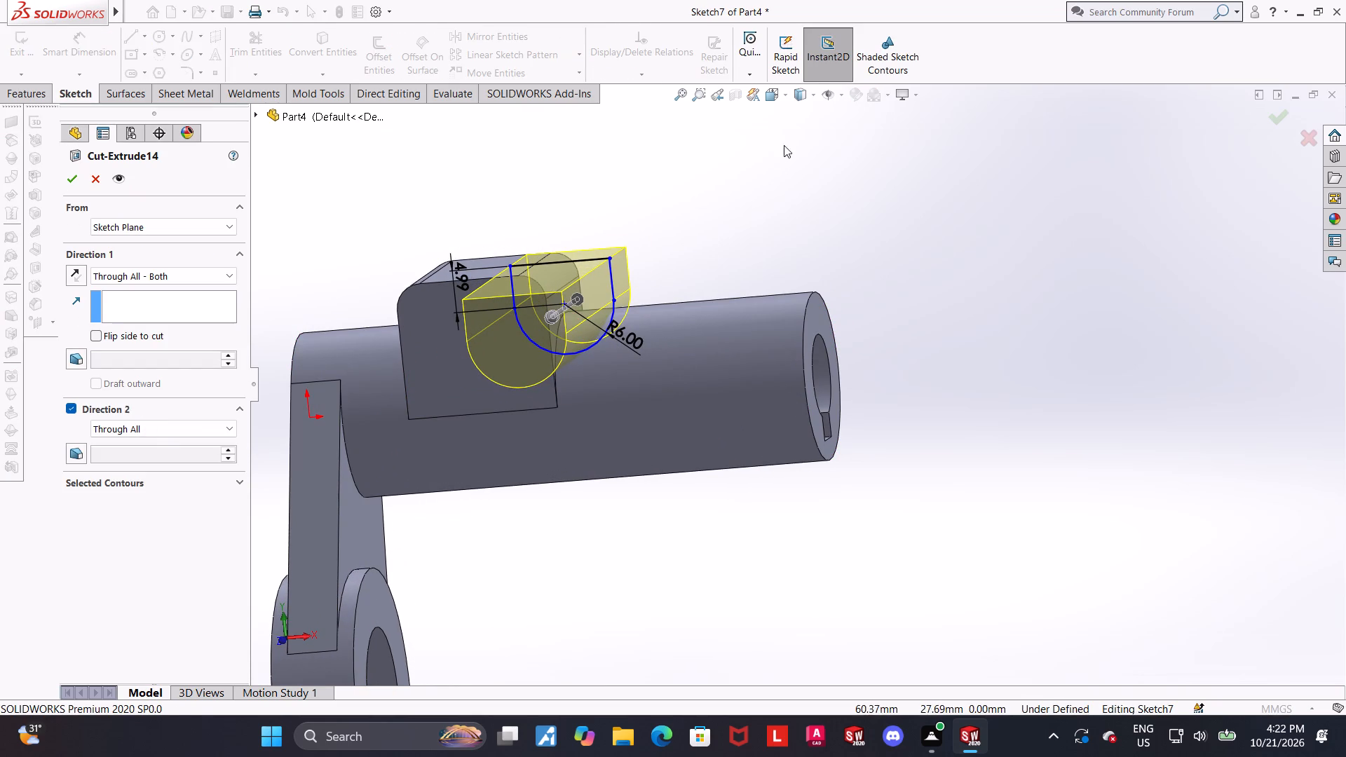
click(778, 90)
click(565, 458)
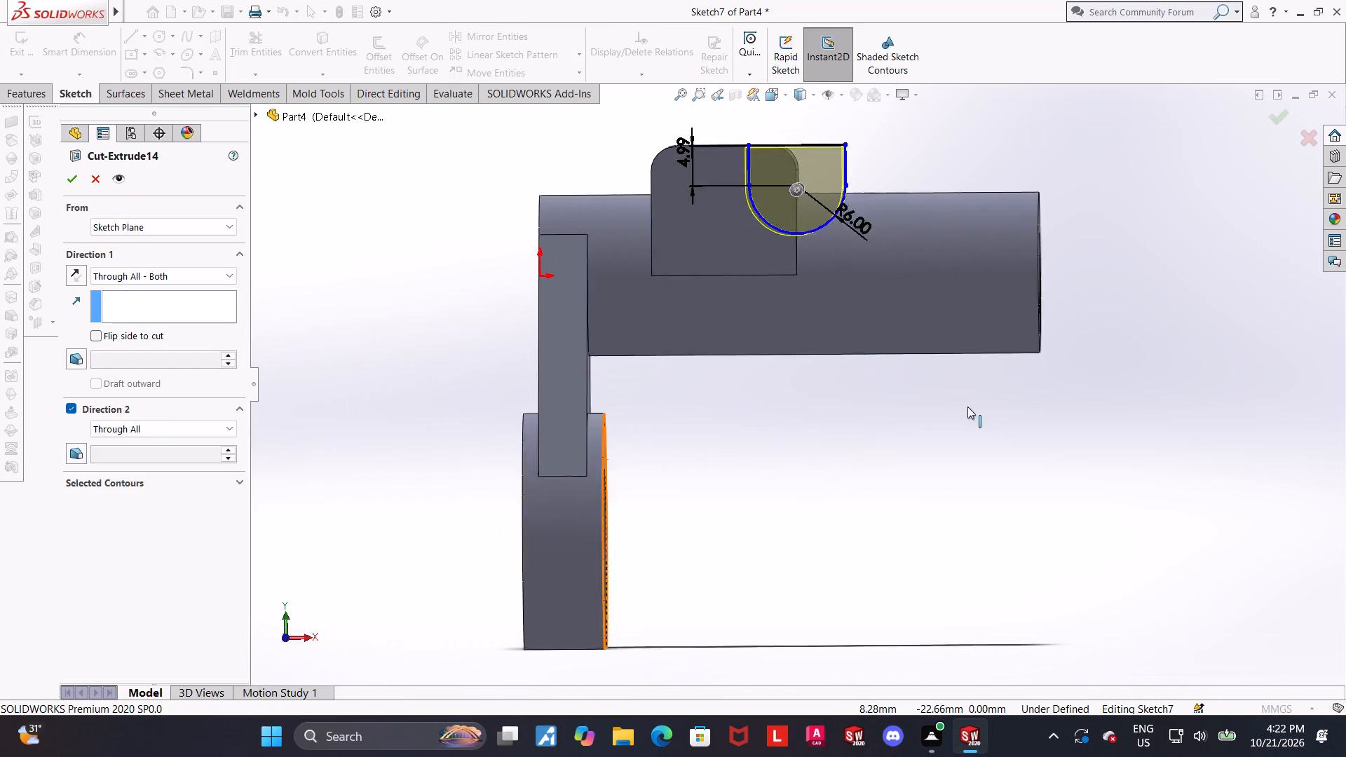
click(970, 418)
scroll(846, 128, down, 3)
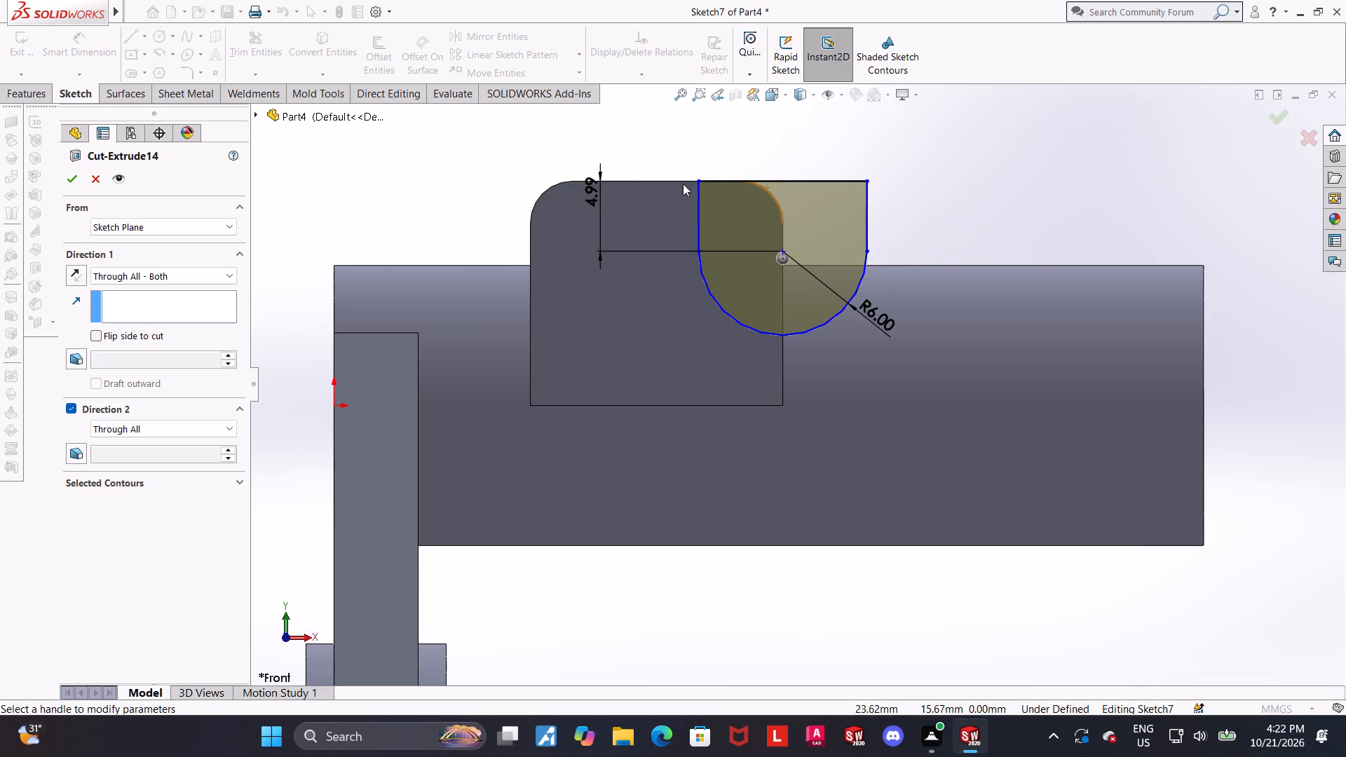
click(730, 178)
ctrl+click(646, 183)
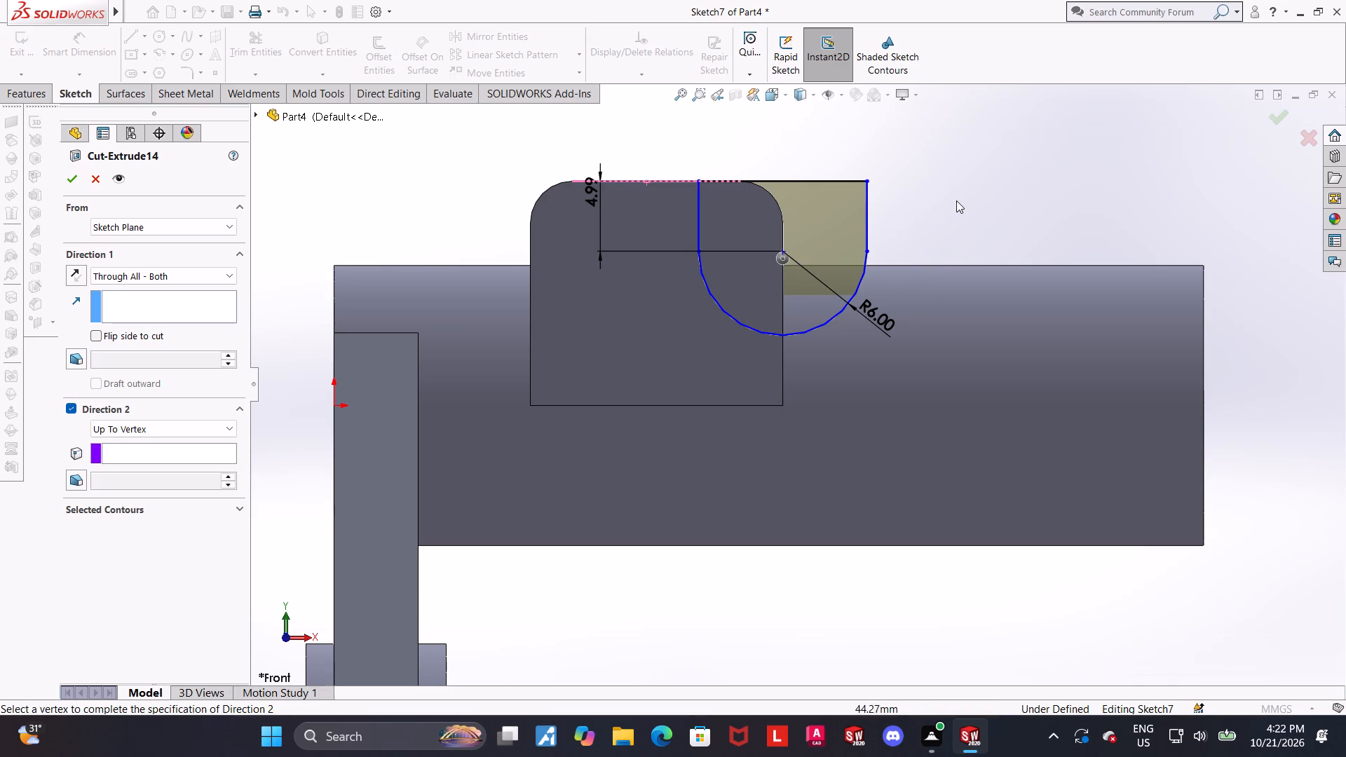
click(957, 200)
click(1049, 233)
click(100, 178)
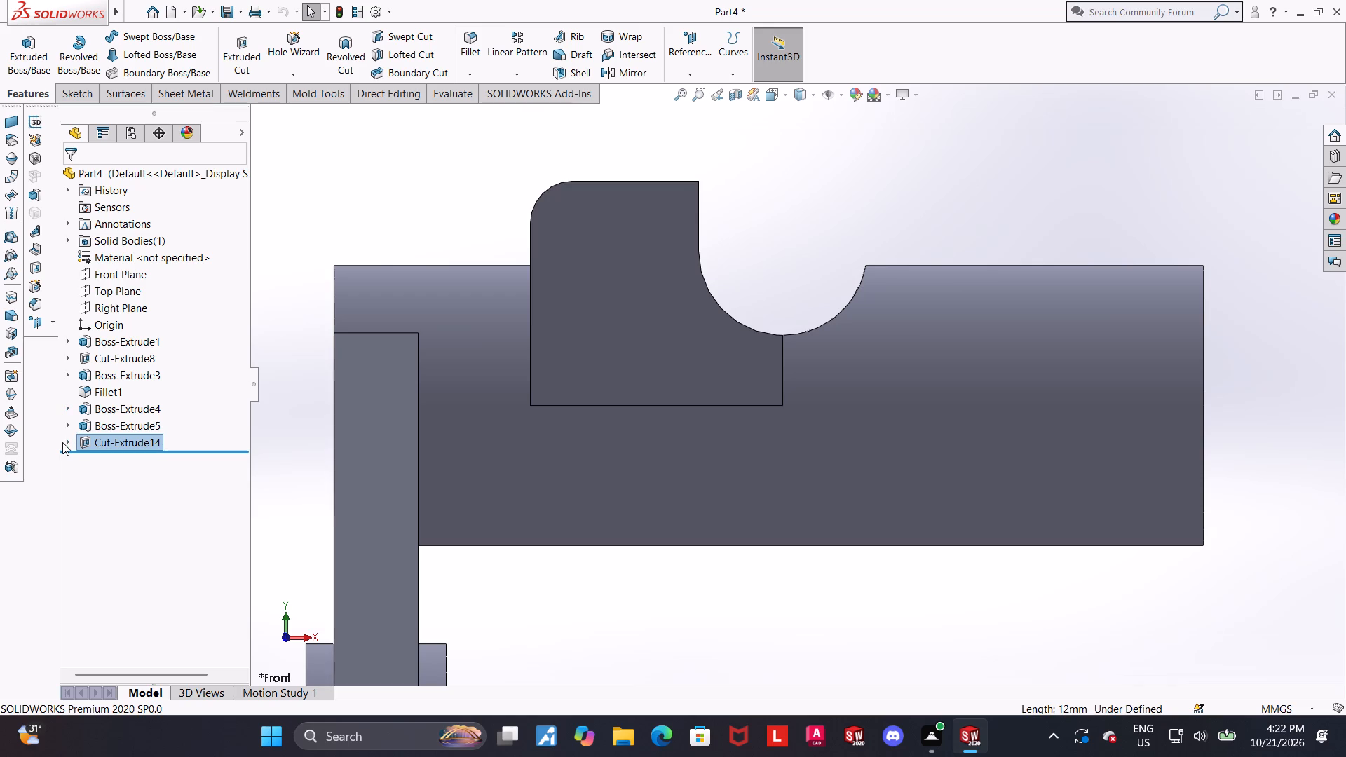
Re-centre the U-slot sketch on the boss block with a Vertical relation between its arc centre and the midpoint of the block's bottom edge.
click(62, 442)
click(65, 442)
click(107, 461)
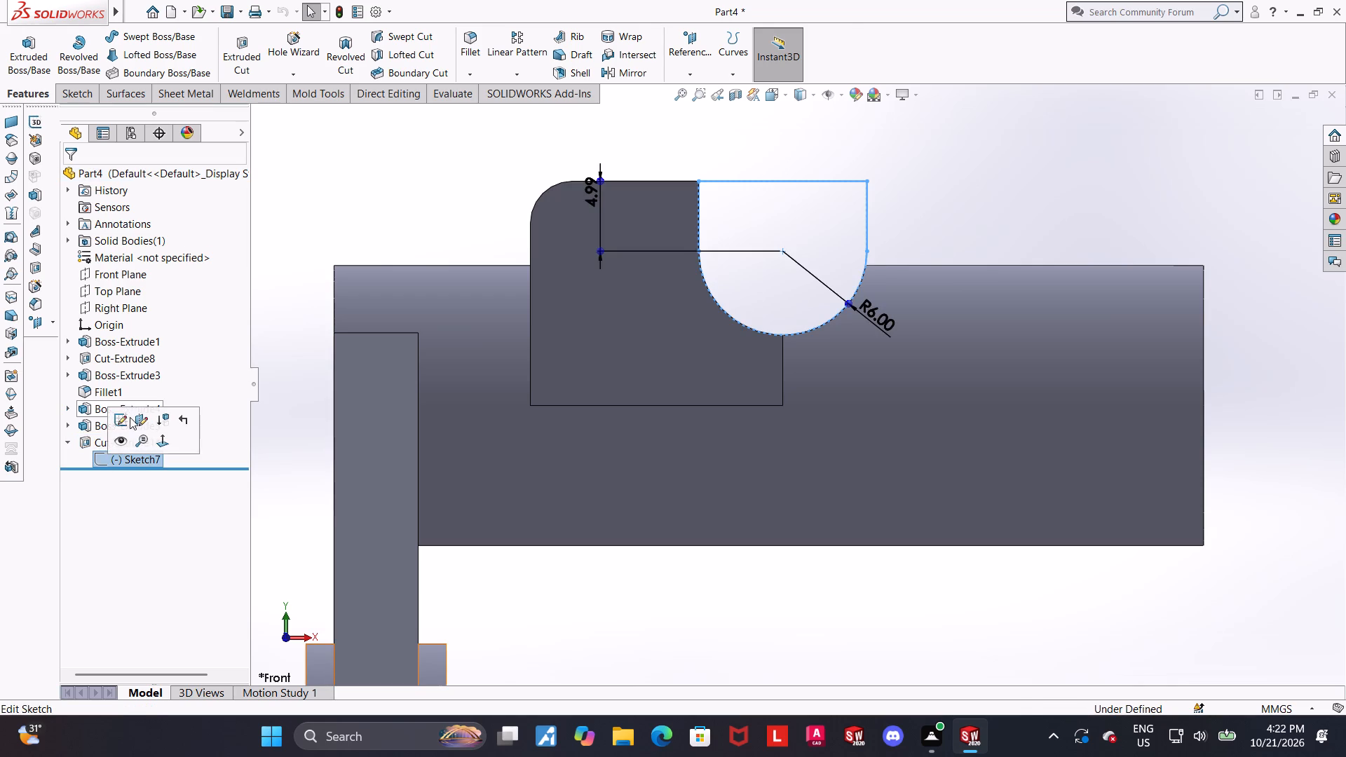
click(130, 417)
click(783, 250)
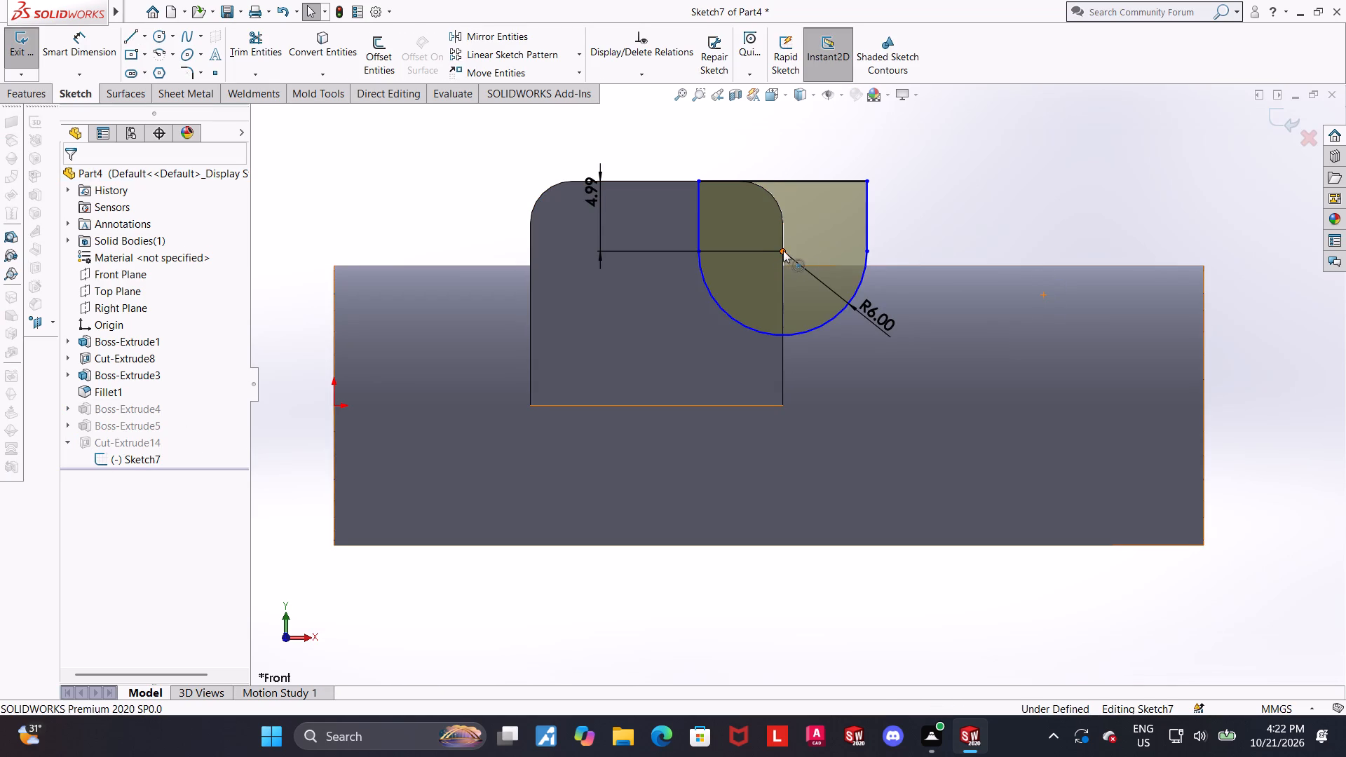
ctrl+click(653, 404)
click(977, 217)
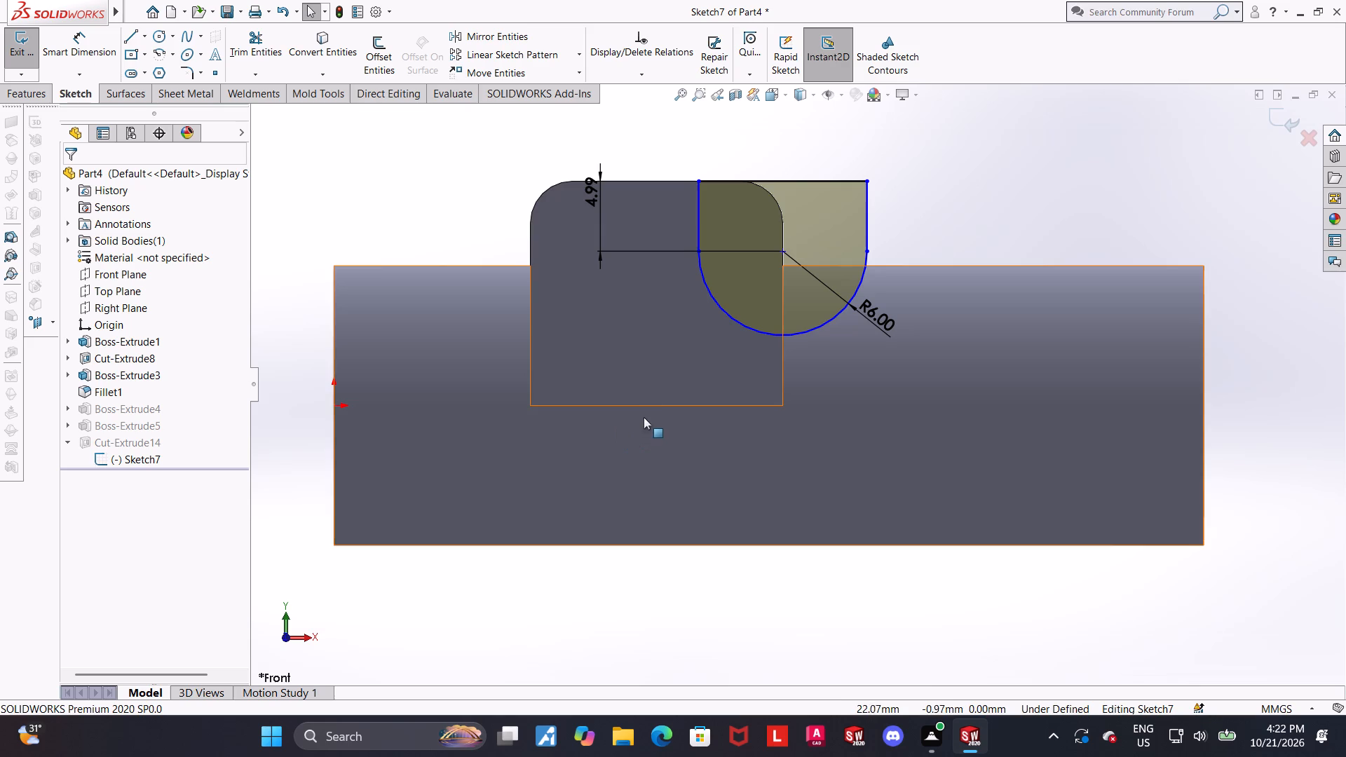
click(657, 406)
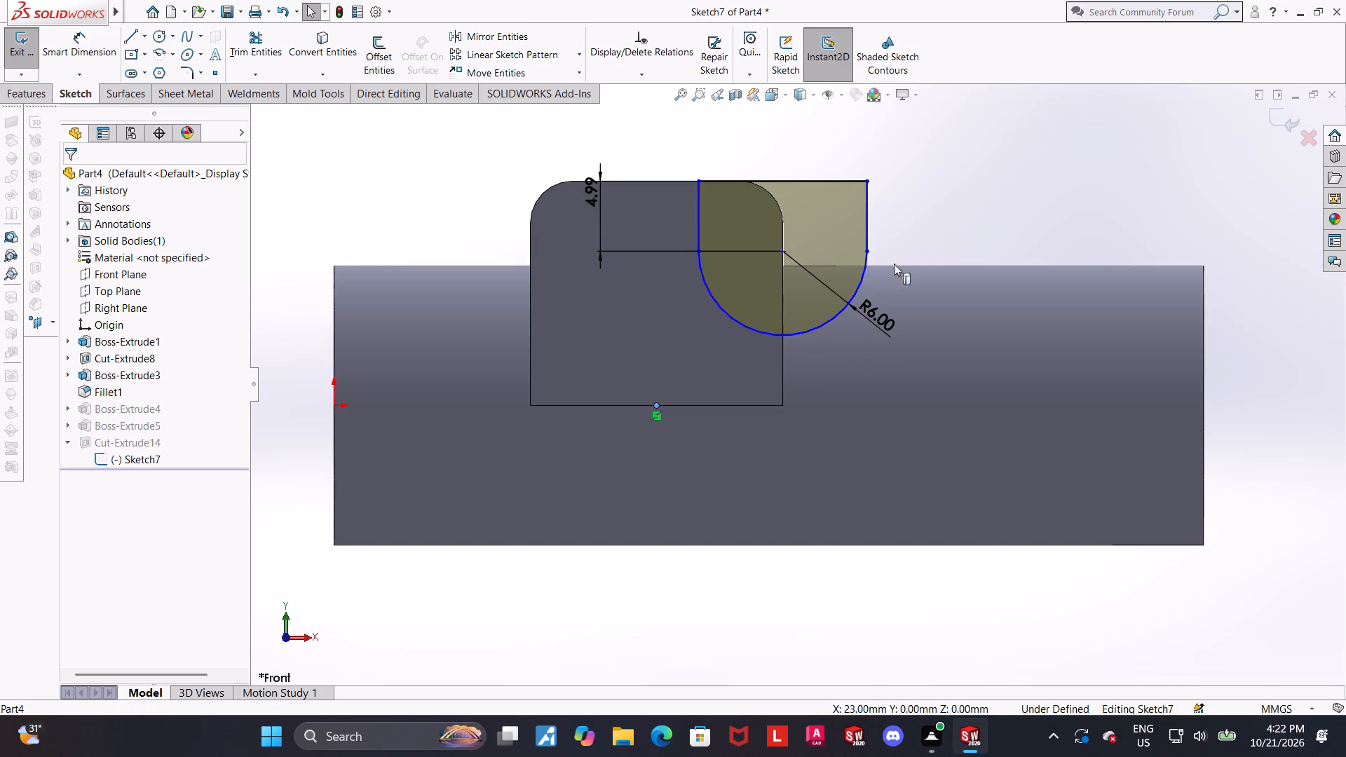
ctrl+click(782, 252)
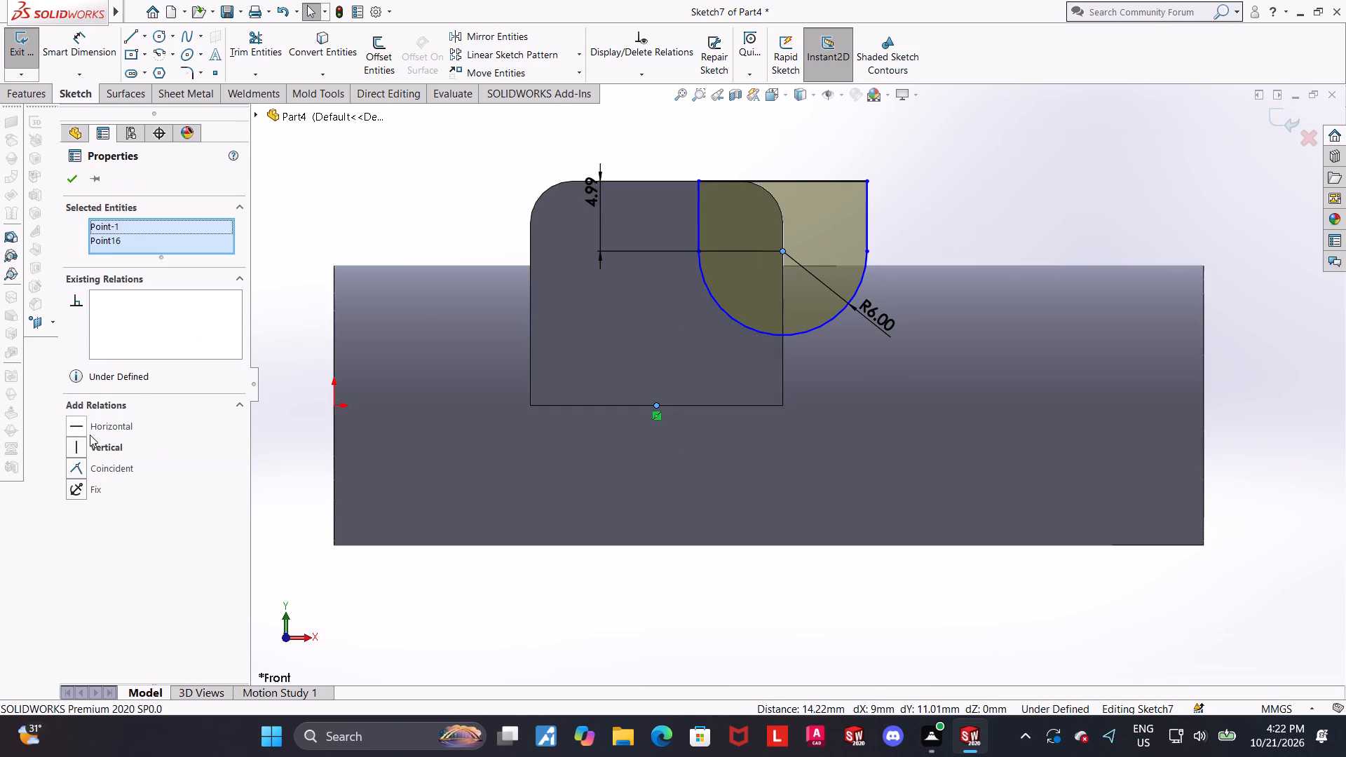
click(77, 446)
click(75, 186)
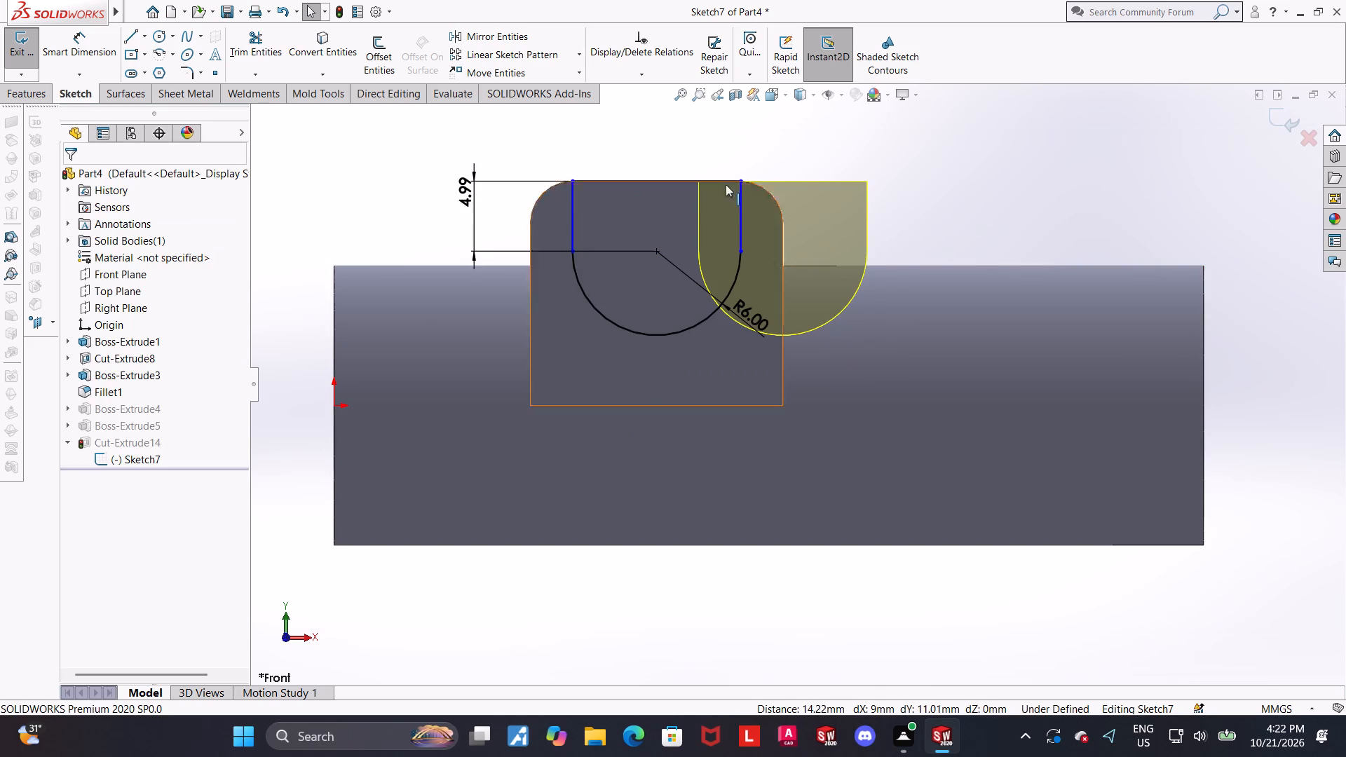
click(909, 185)
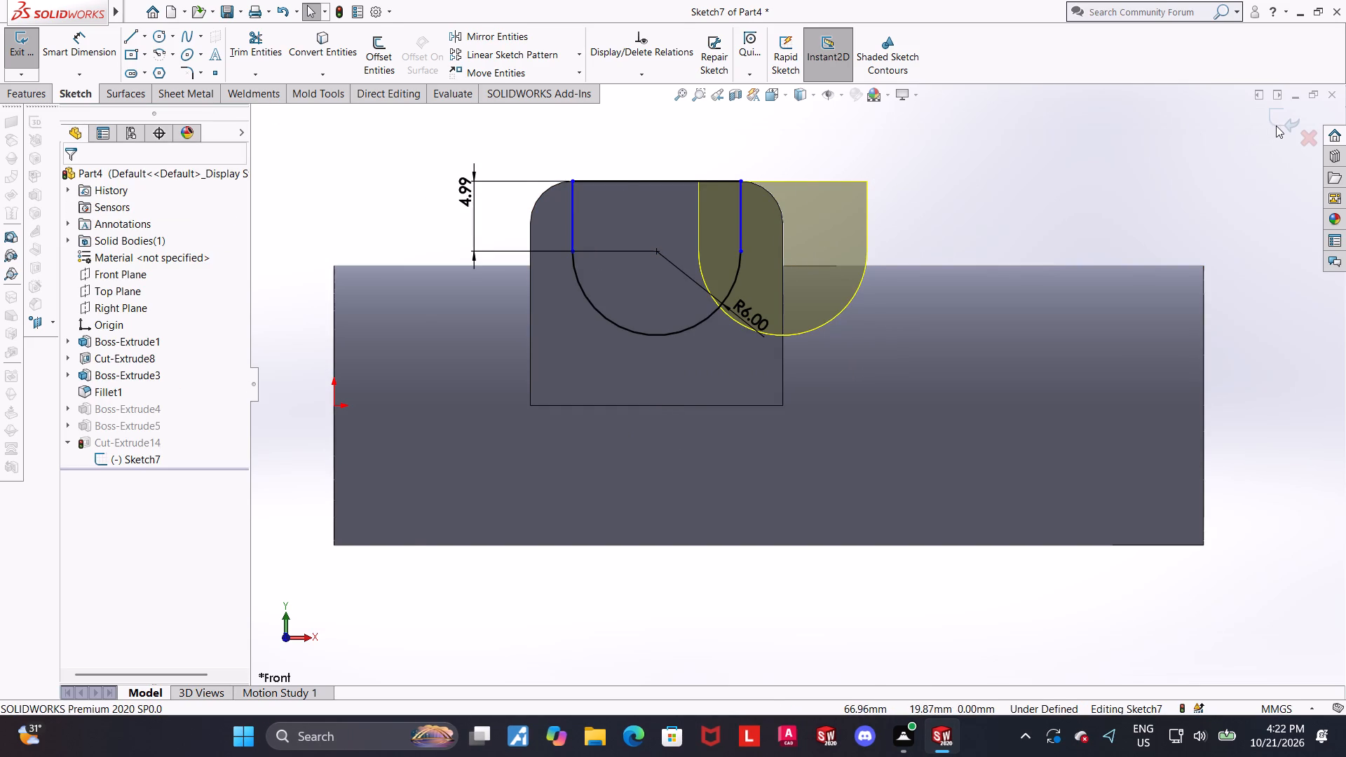
click(1276, 125)
Inspect the re-centred slot and check the main cylinder's extrusion definition without changing it.
scroll(1164, 184, up, 3)
middle_drag(1076, 212, 1024, 253)
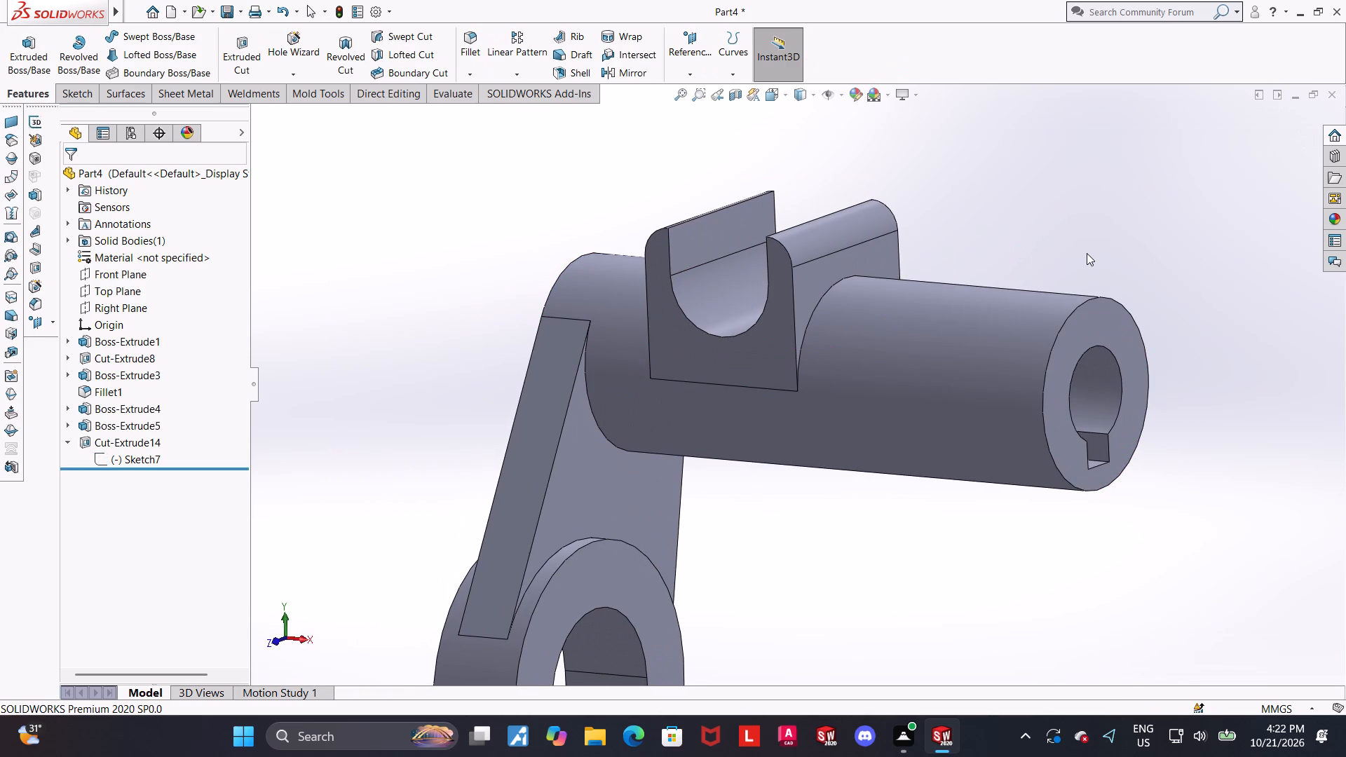
key(ctrl+7)
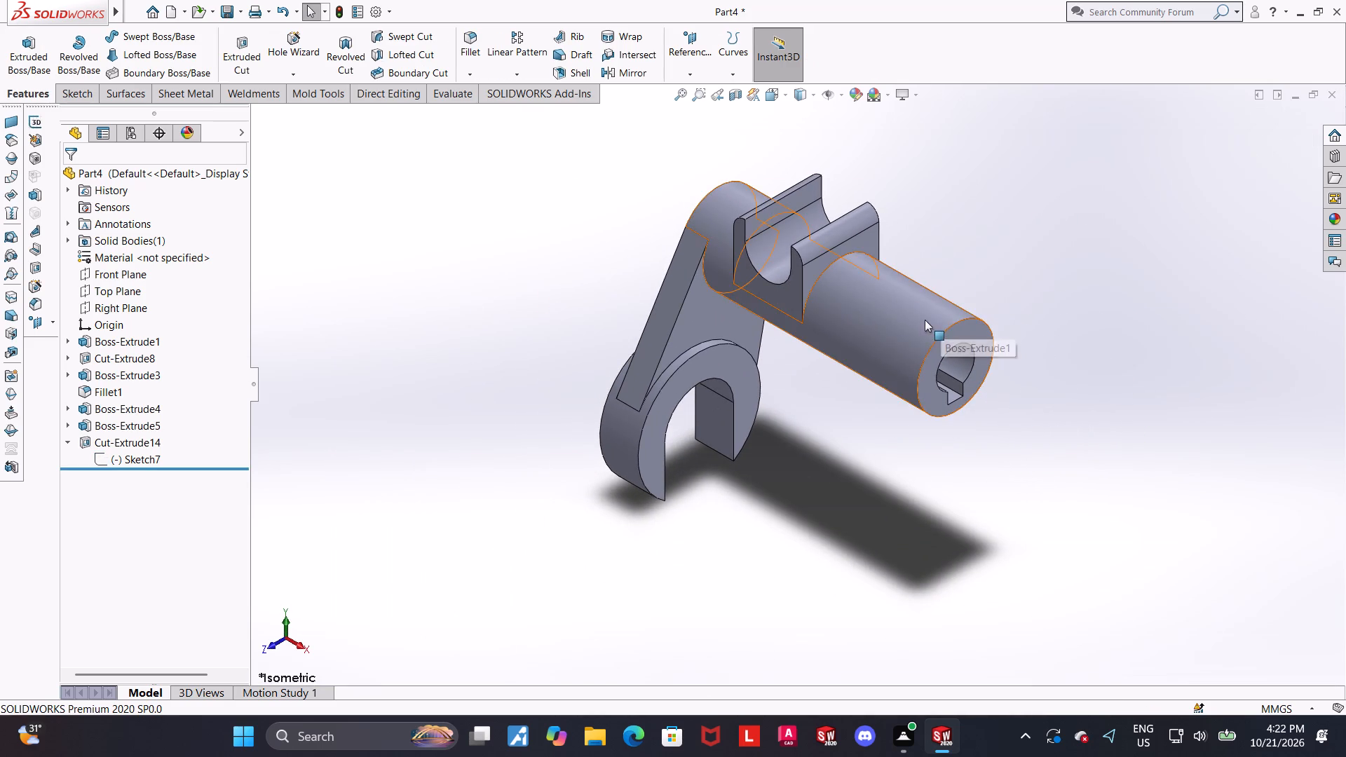
middle_drag(920, 322, 933, 271)
click(107, 339)
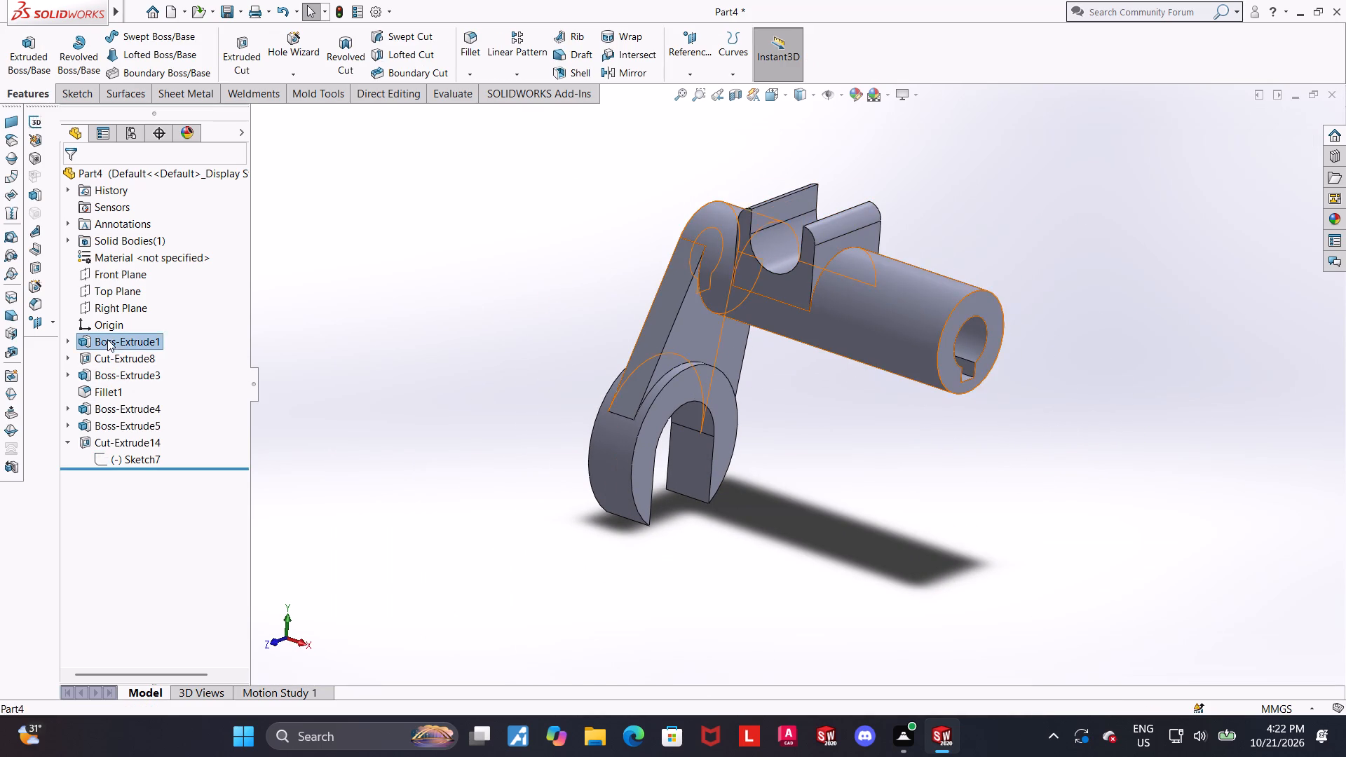
click(122, 301)
middle_drag(932, 409, 921, 430)
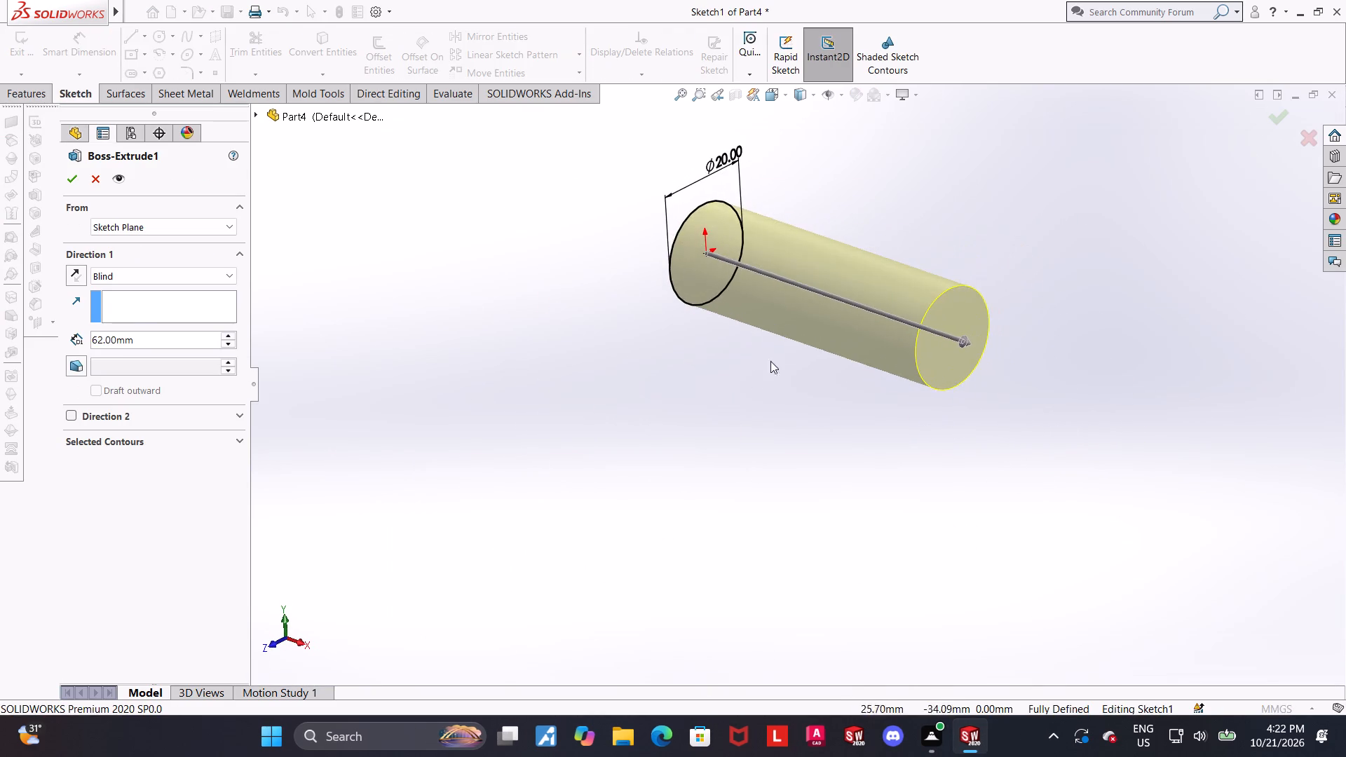
scroll(885, 318, up, 2)
scroll(907, 325, down, 3)
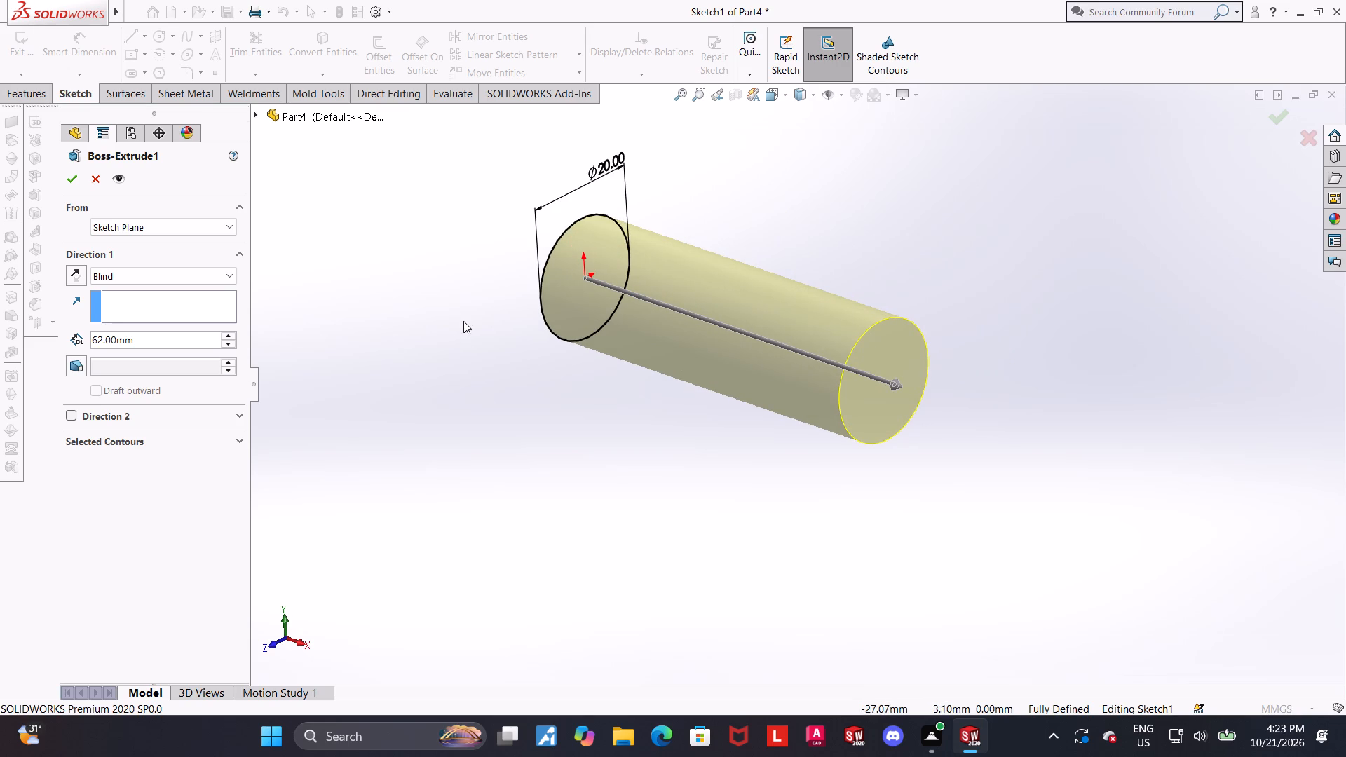
middle_drag(463, 321, 467, 307)
click(98, 179)
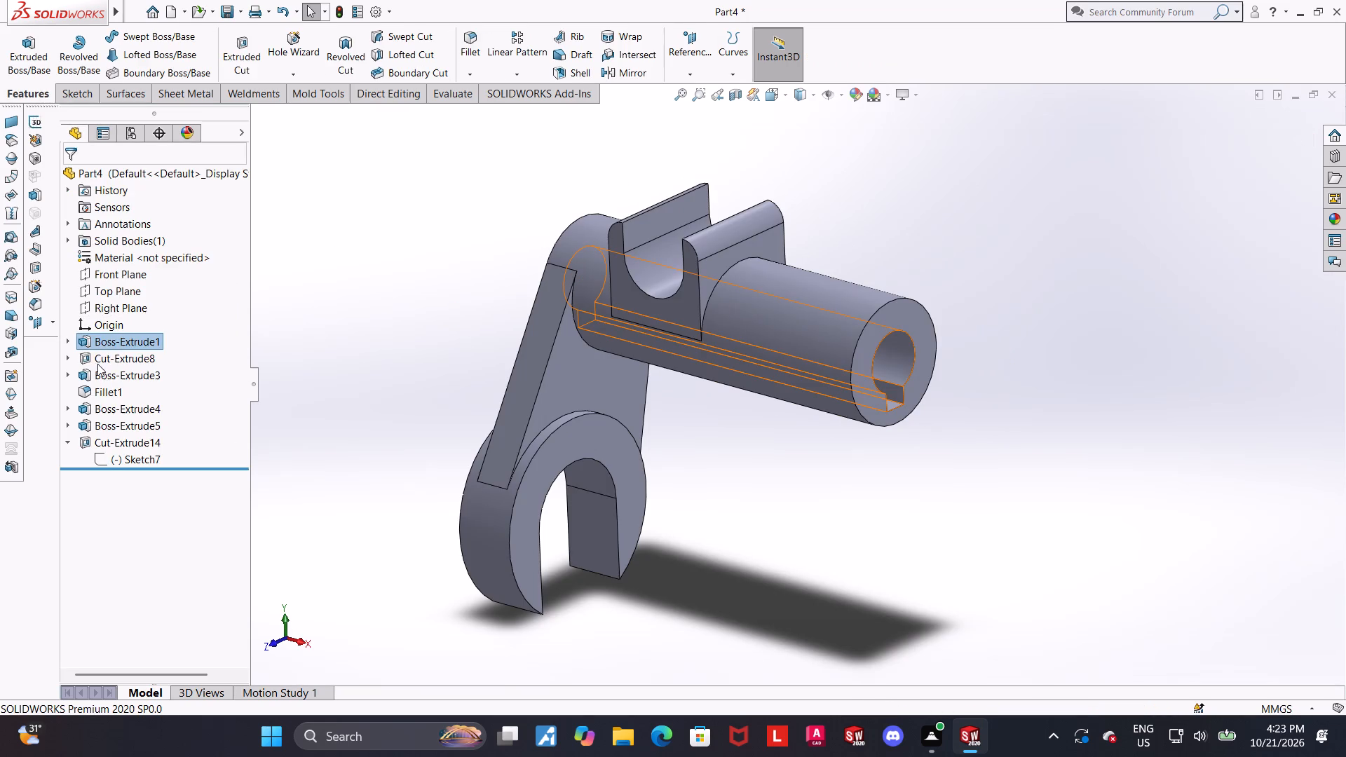
Examine the boss block's position along the cylinder and check its extrusion's start offset and depth without changing them.
click(104, 377)
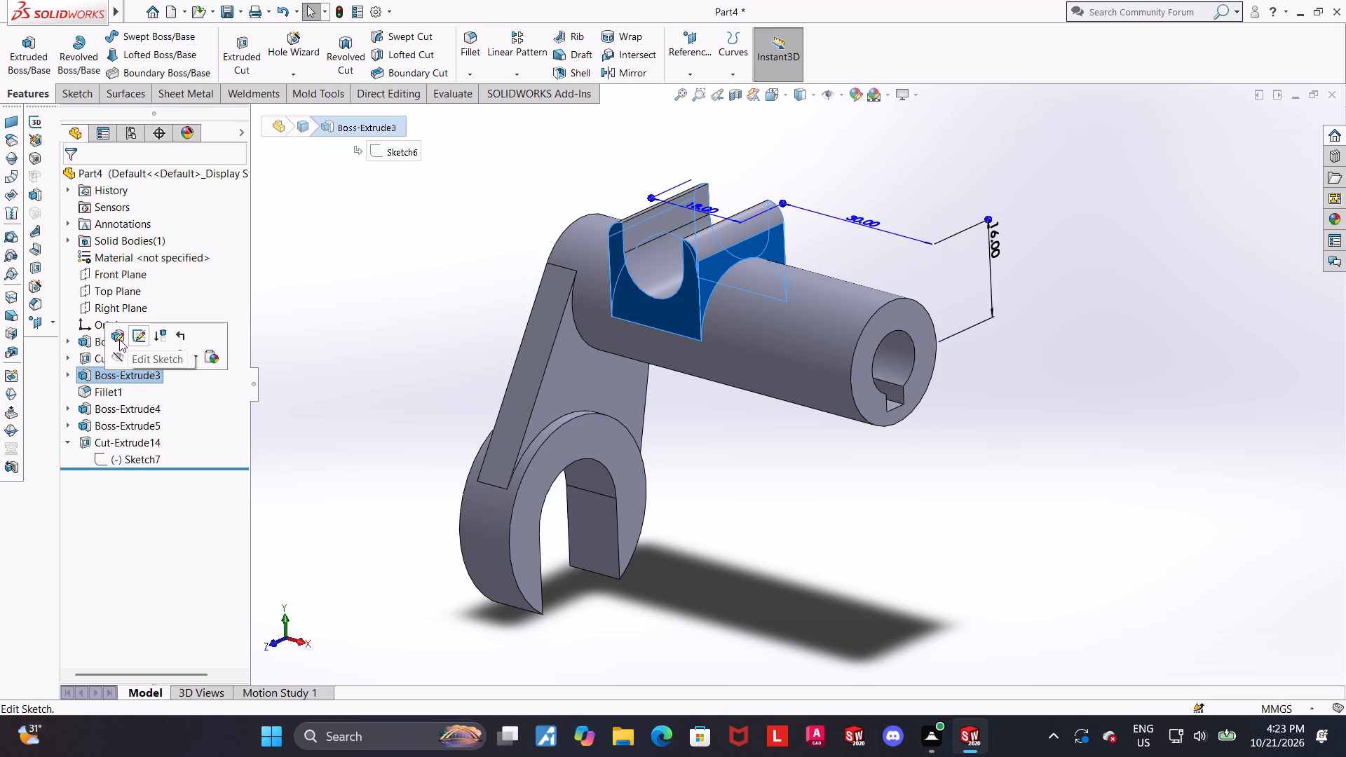
middle_drag(742, 383, 786, 524)
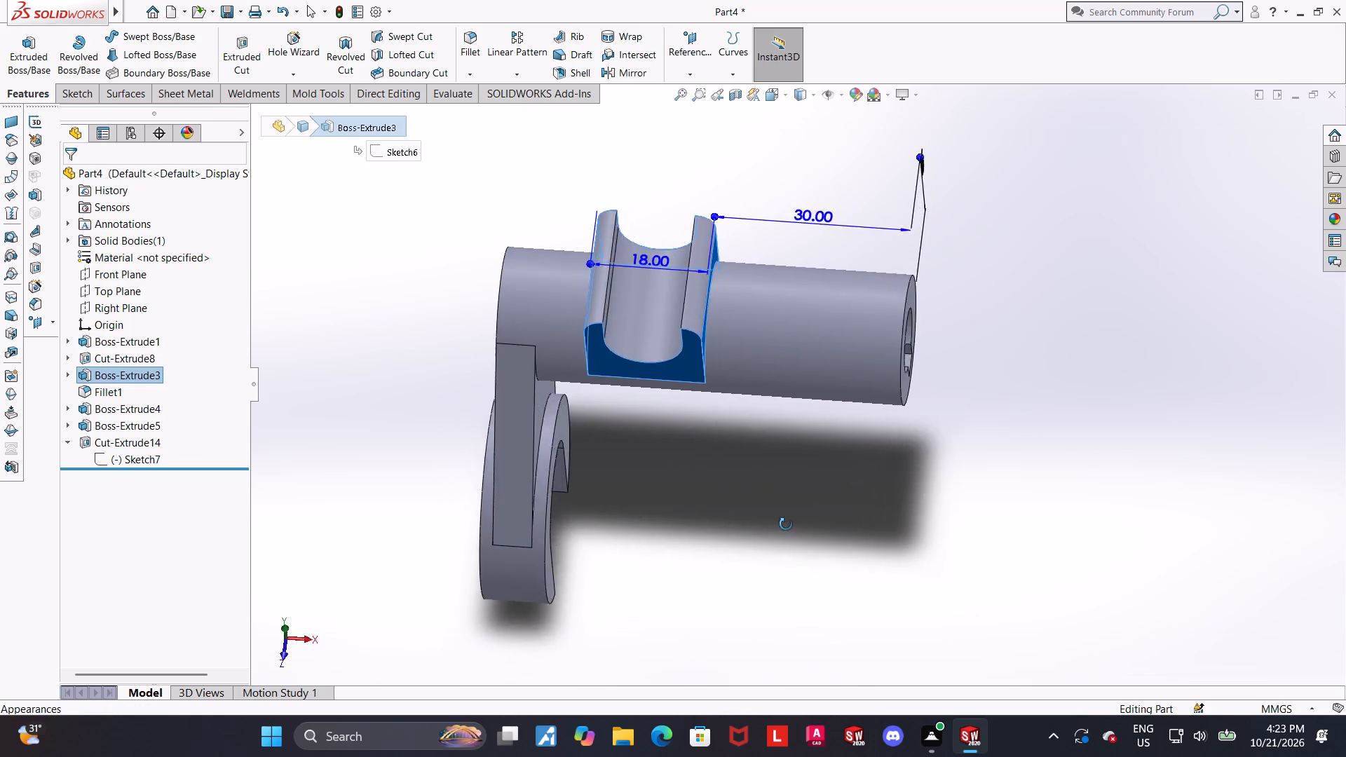
middle_drag(786, 524, 782, 391)
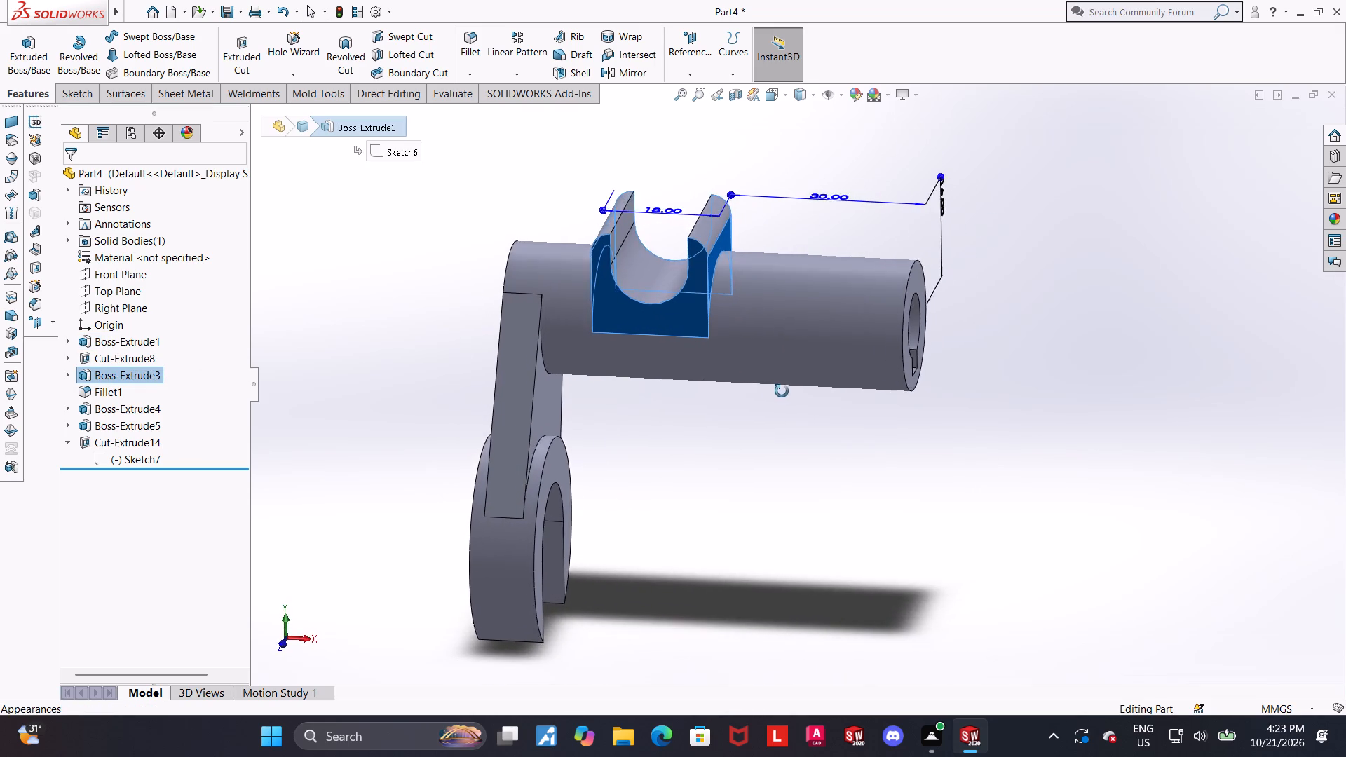
middle_drag(782, 391, 770, 468)
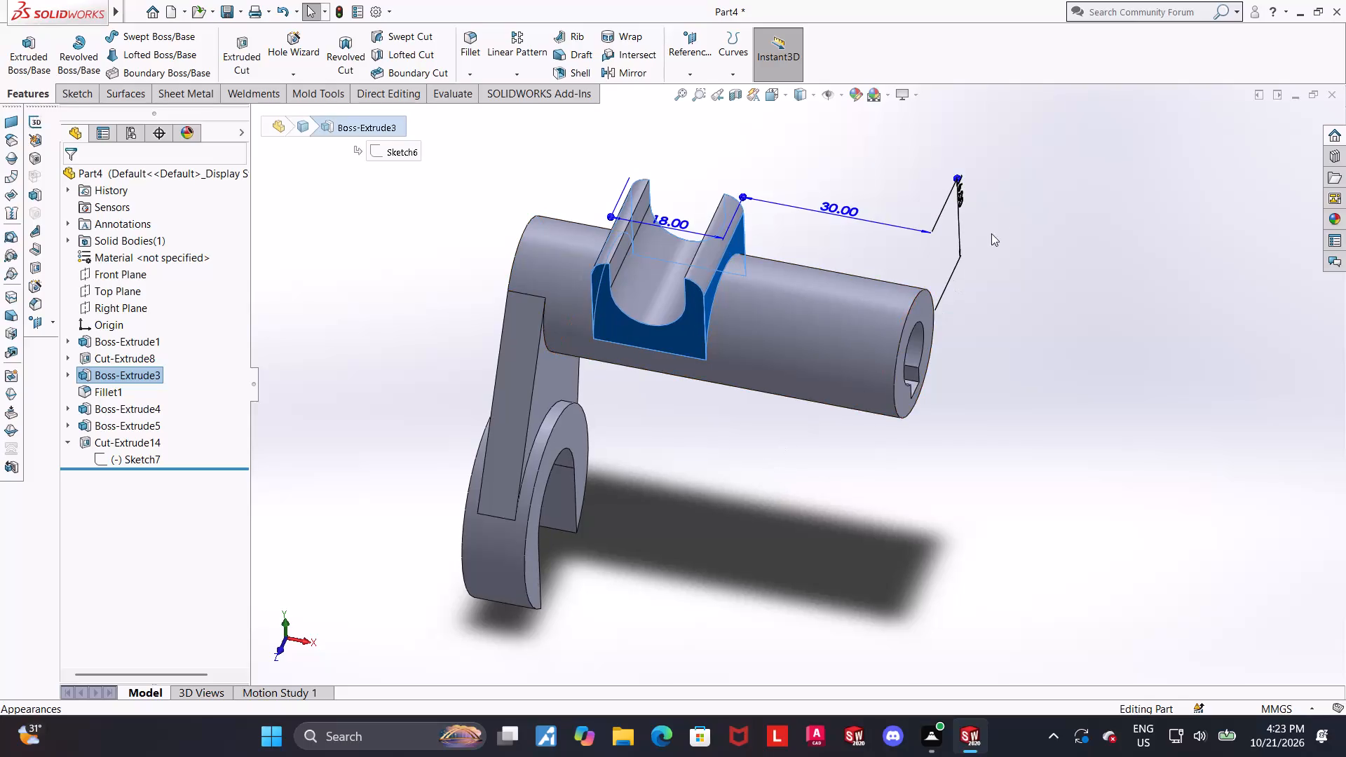
scroll(994, 177, down, 2)
middle_drag(958, 254, 970, 170)
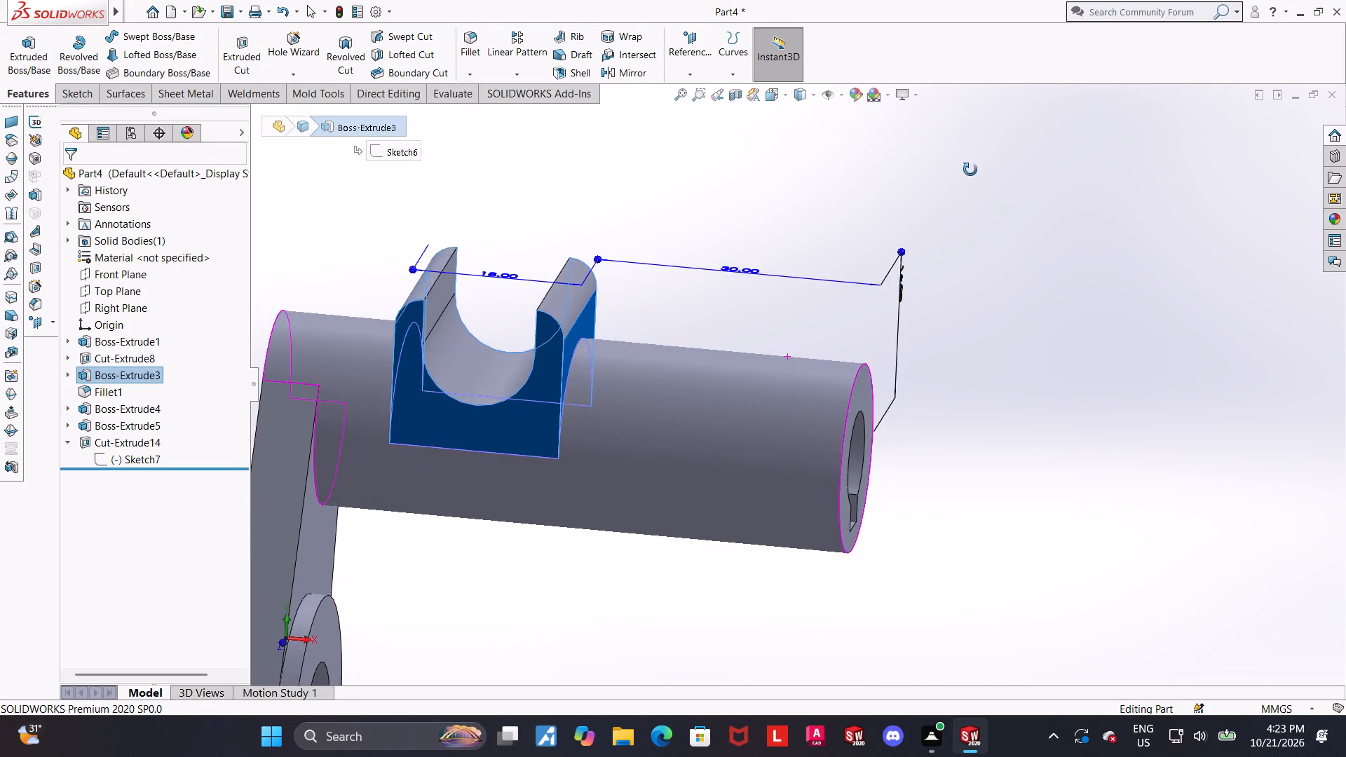
middle_drag(970, 170, 949, 250)
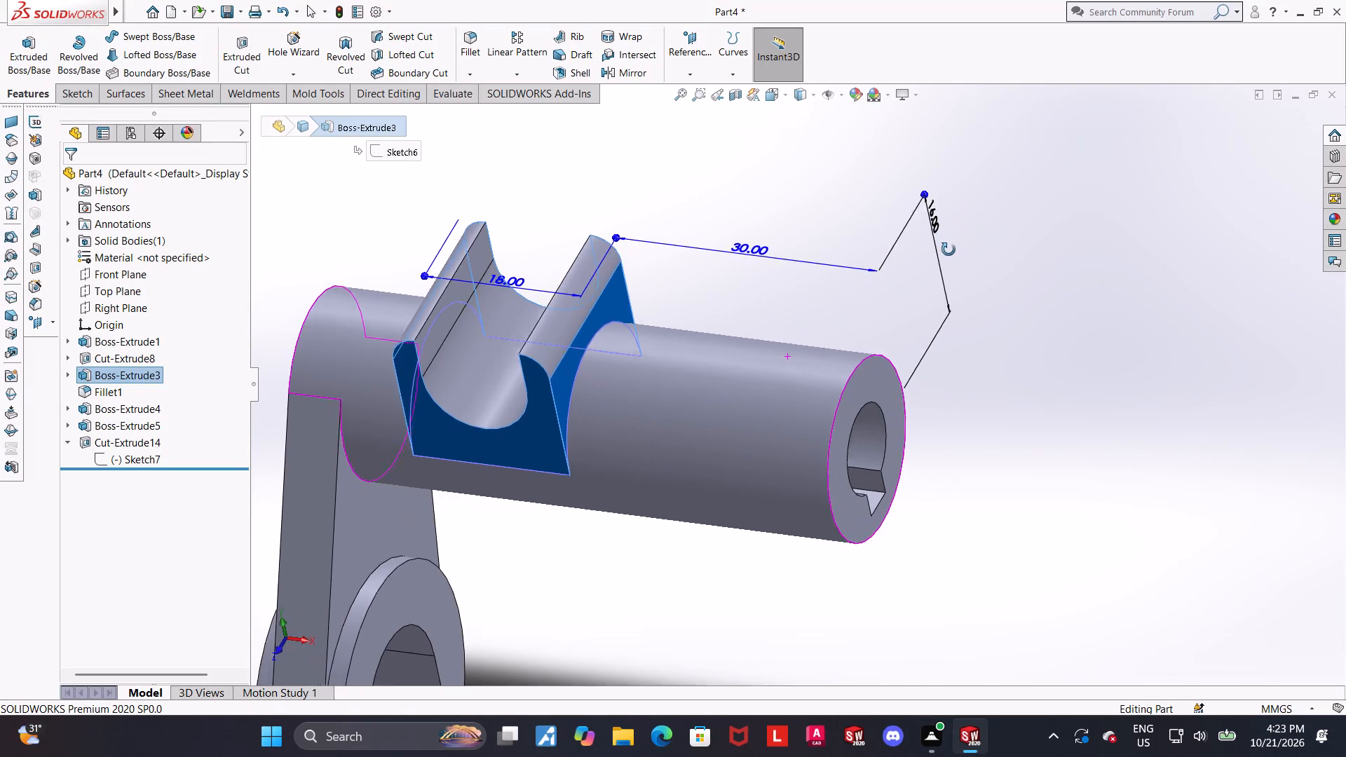
middle_drag(949, 250, 942, 268)
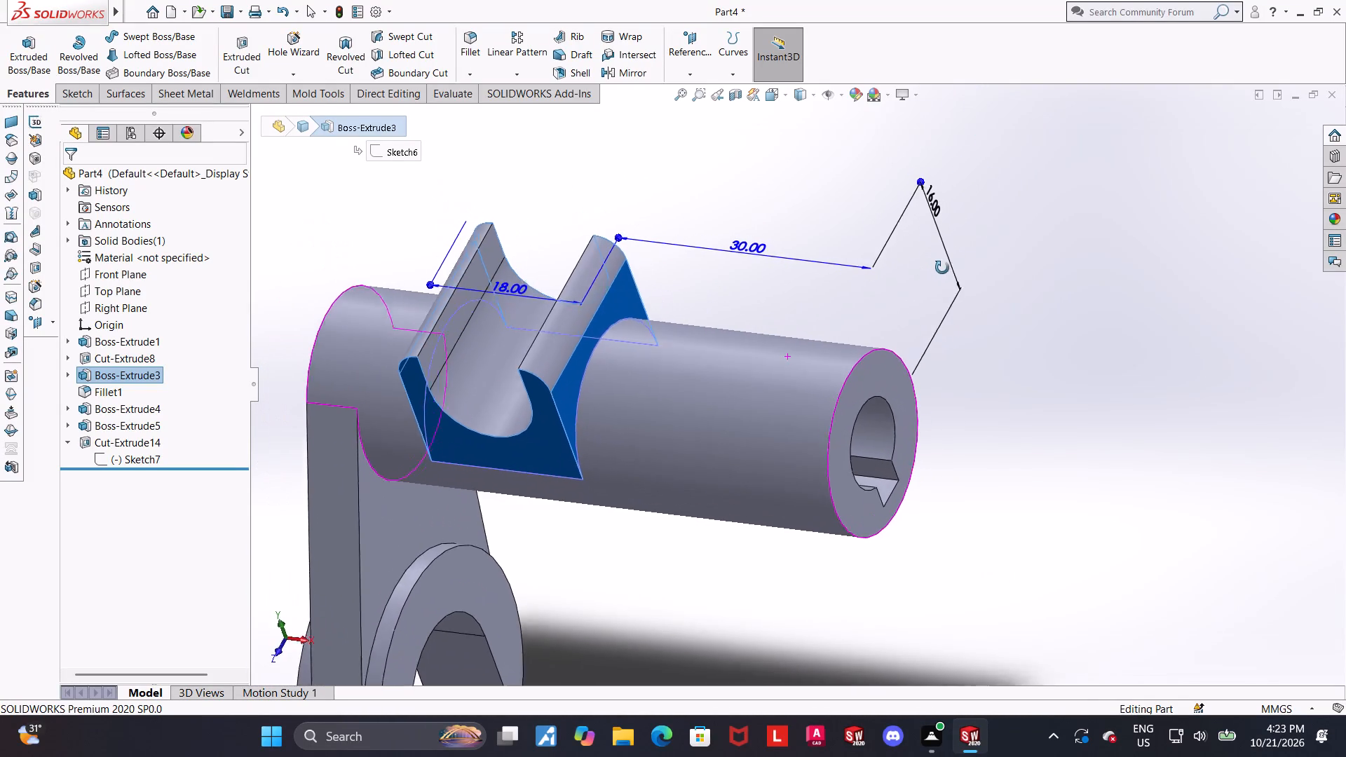
middle_drag(942, 268, 953, 268)
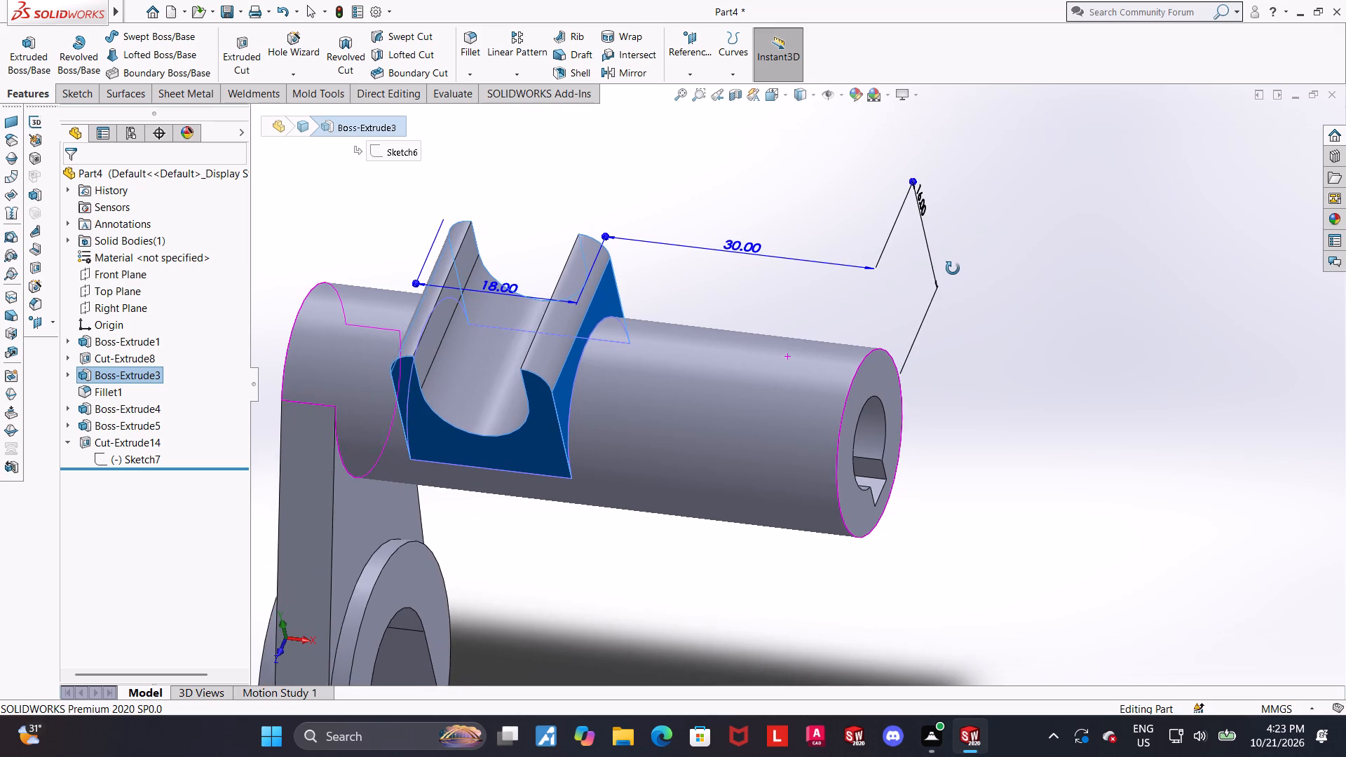
middle_drag(953, 268, 955, 271)
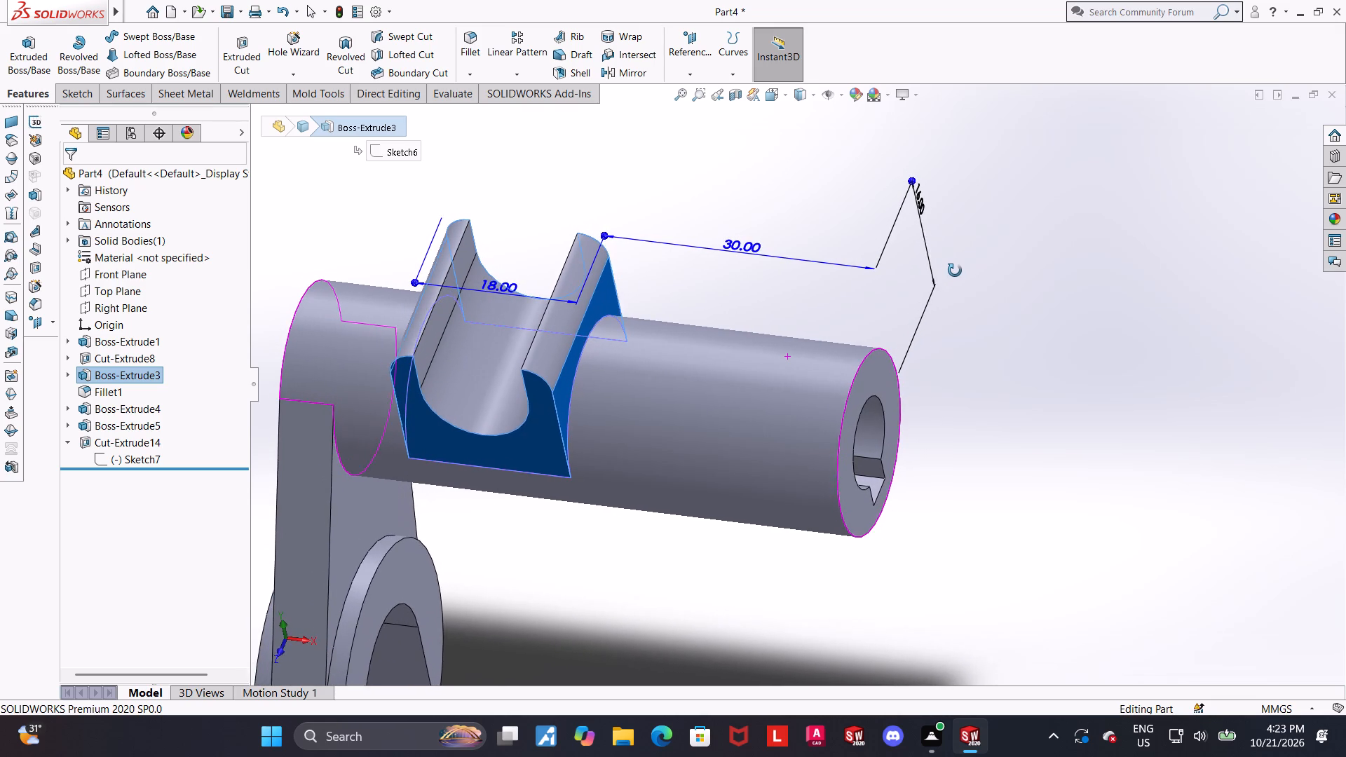
middle_drag(955, 271, 975, 307)
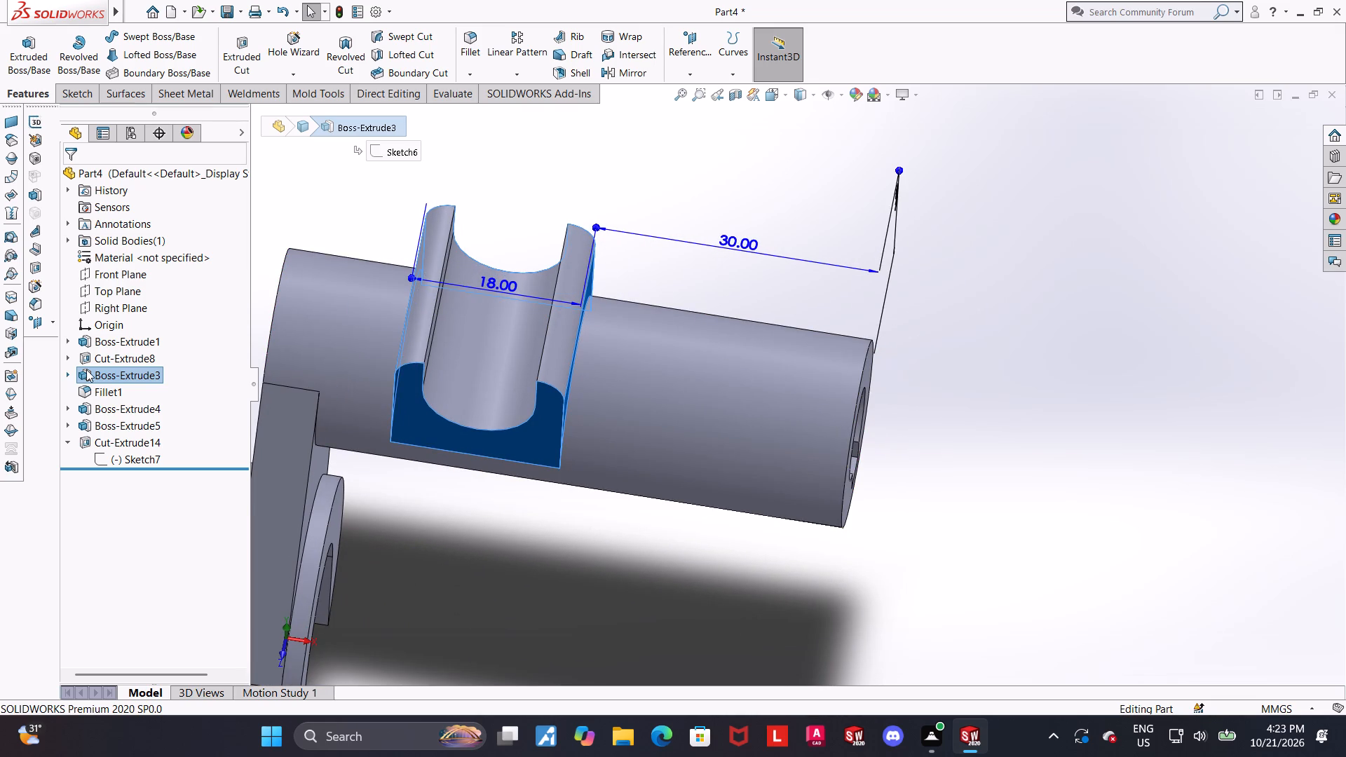
middle_drag(601, 375, 605, 259)
click(601, 534)
scroll(479, 484, up, 2)
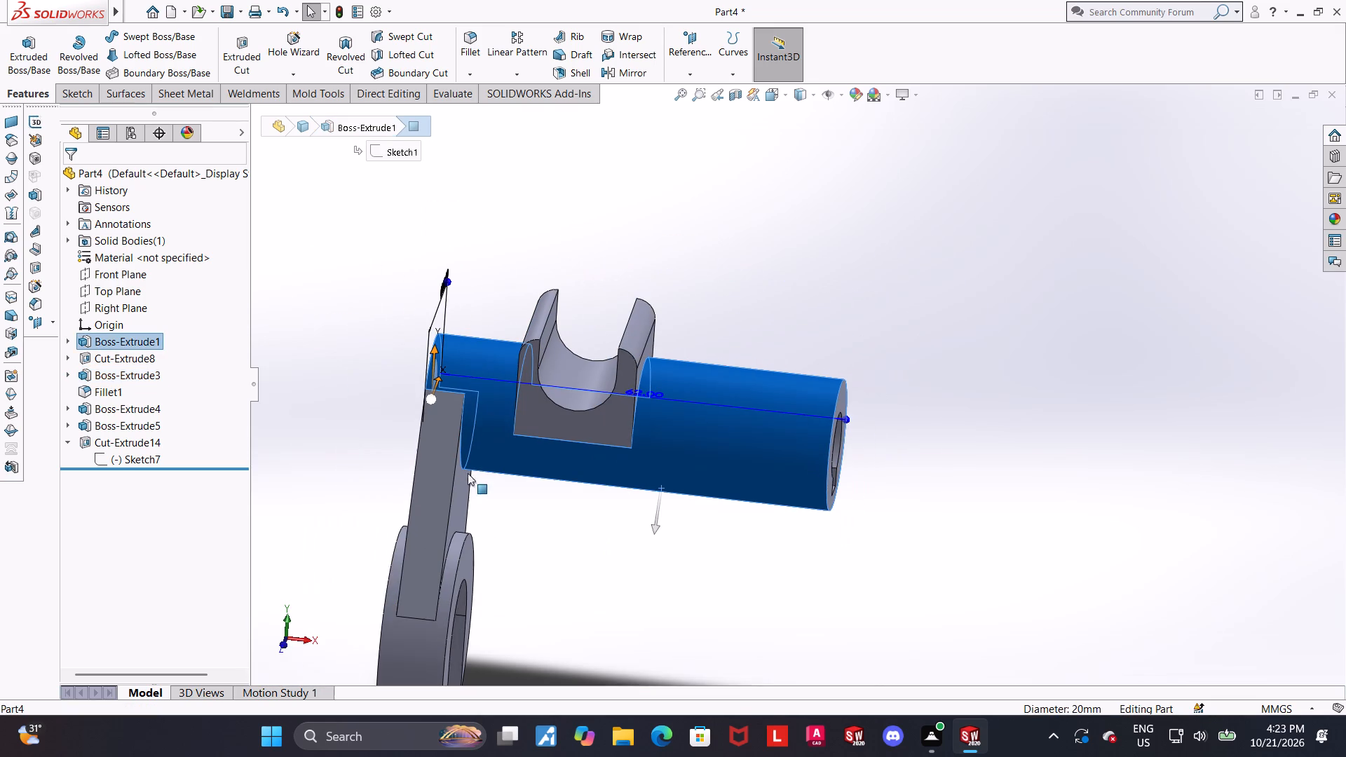
click(795, 555)
middle_drag(817, 538, 796, 538)
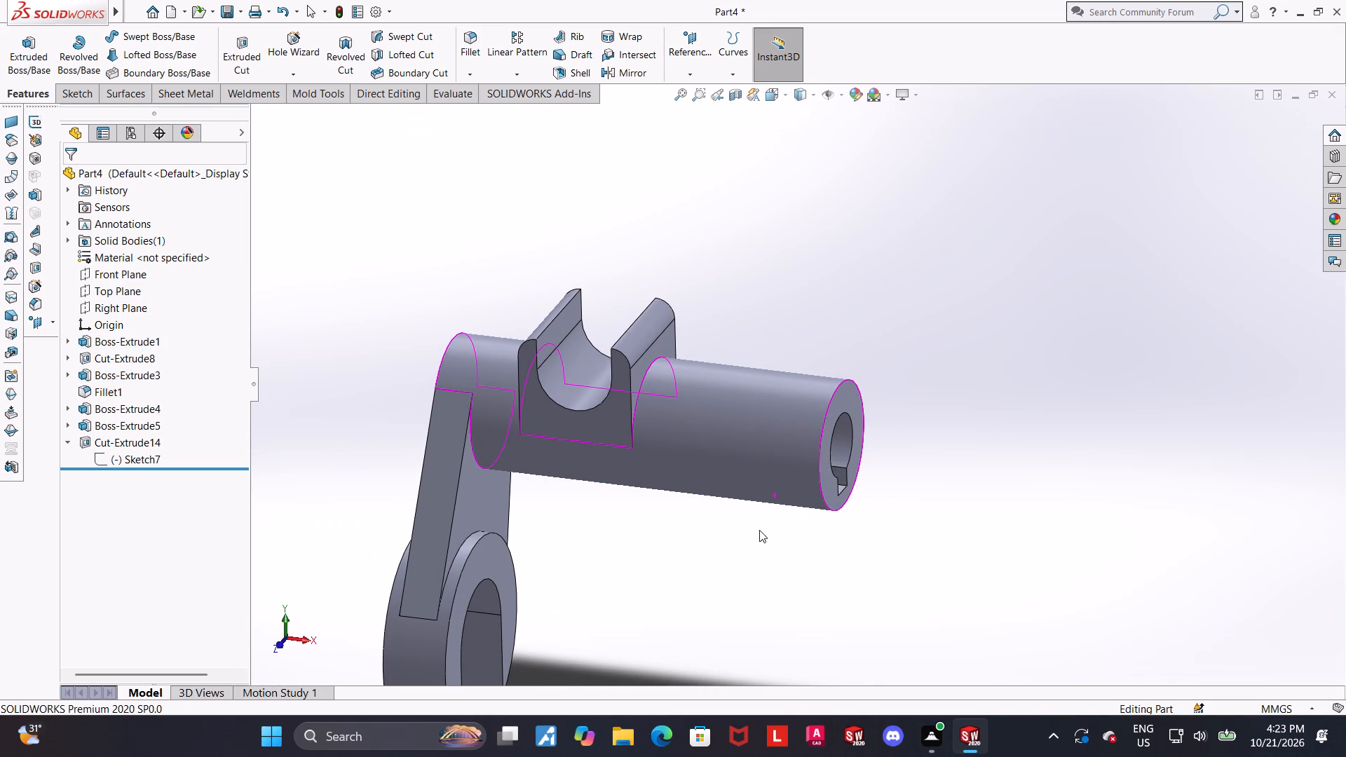
middle_drag(753, 535, 742, 533)
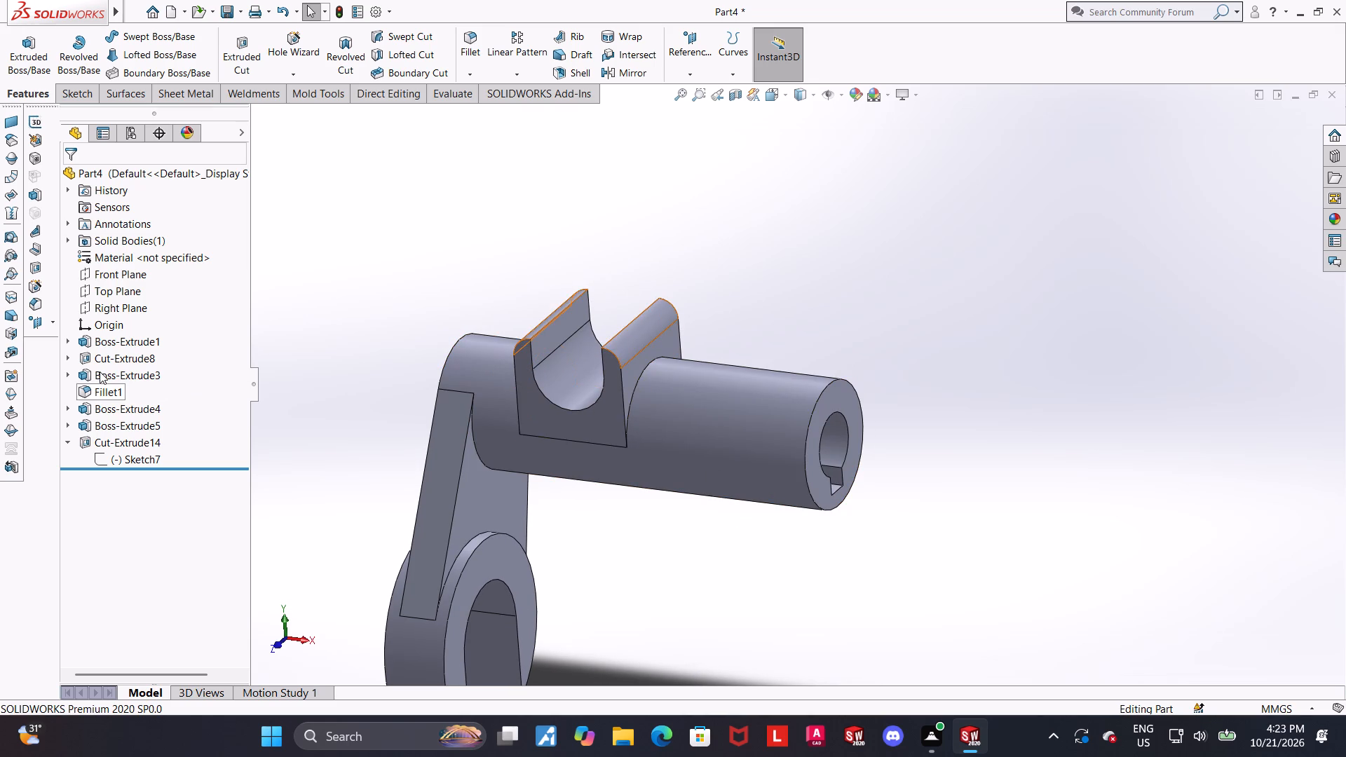
click(100, 371)
click(110, 325)
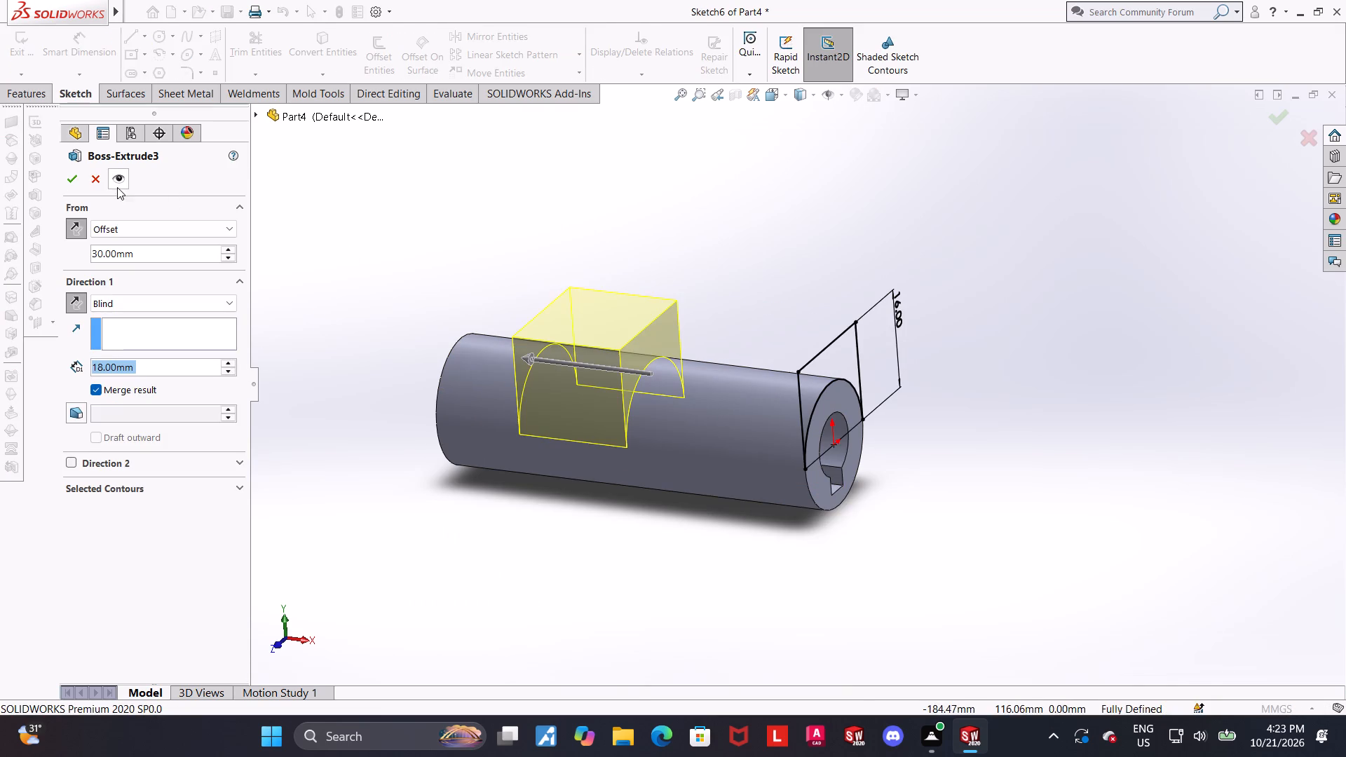
click(91, 184)
Set the main cylinder's extrusion depth to 48+23, giving 71 mm.
click(142, 341)
click(149, 298)
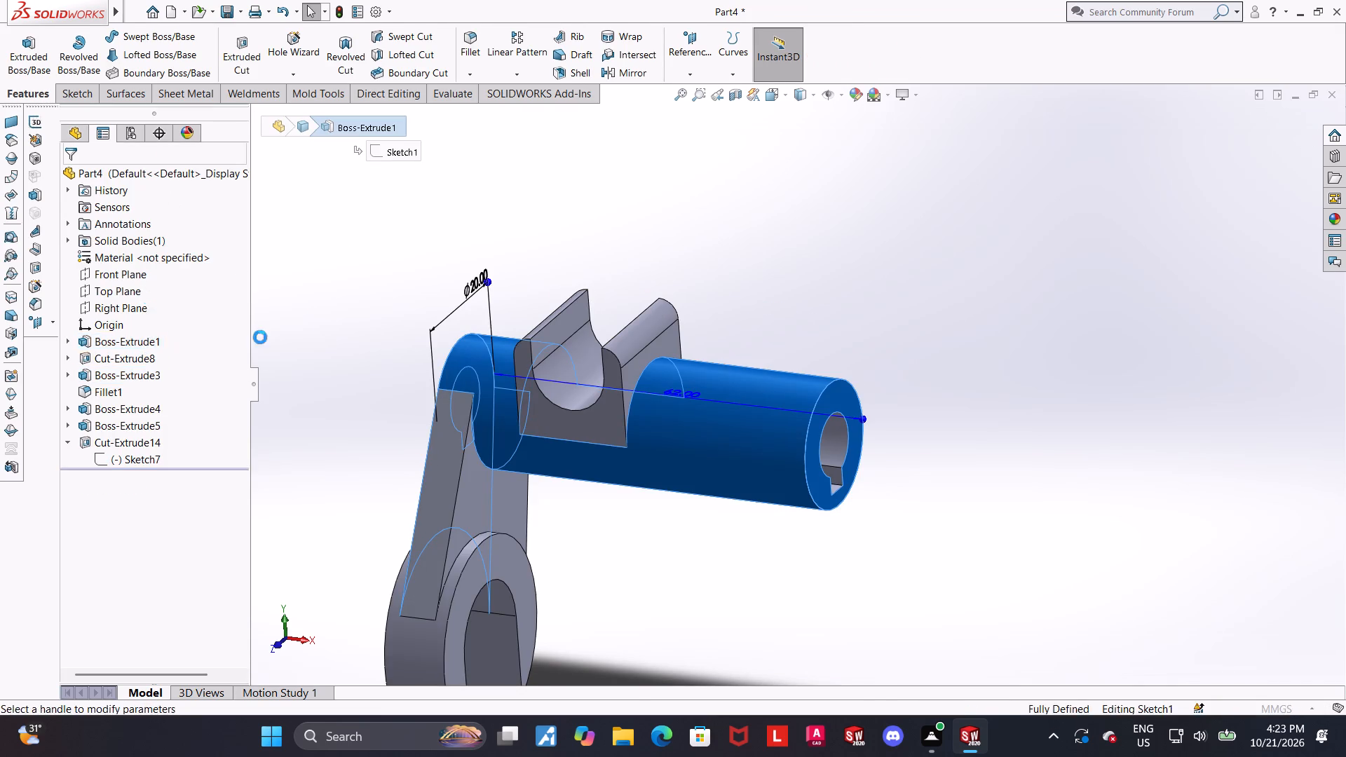
key(5)
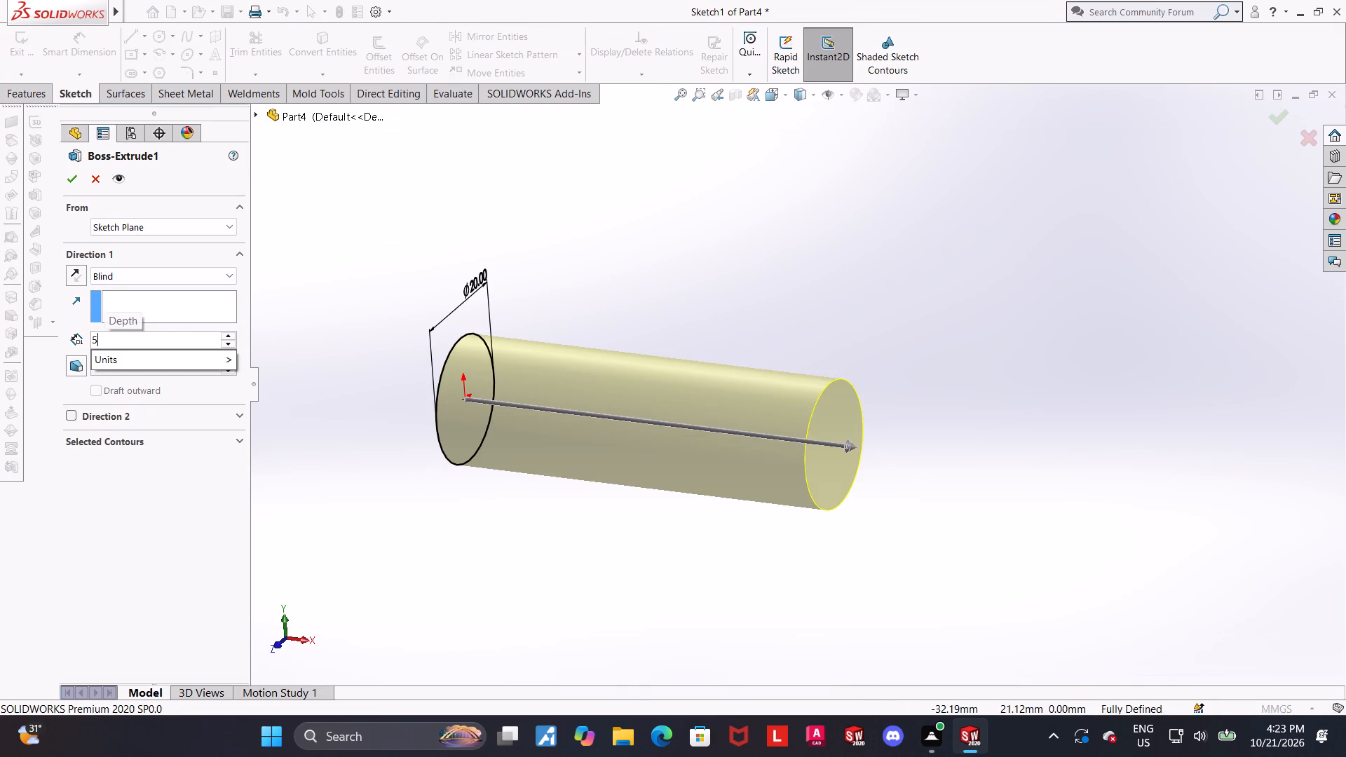
key(BackSpace)
text(48)
text(+23)
key(Return)
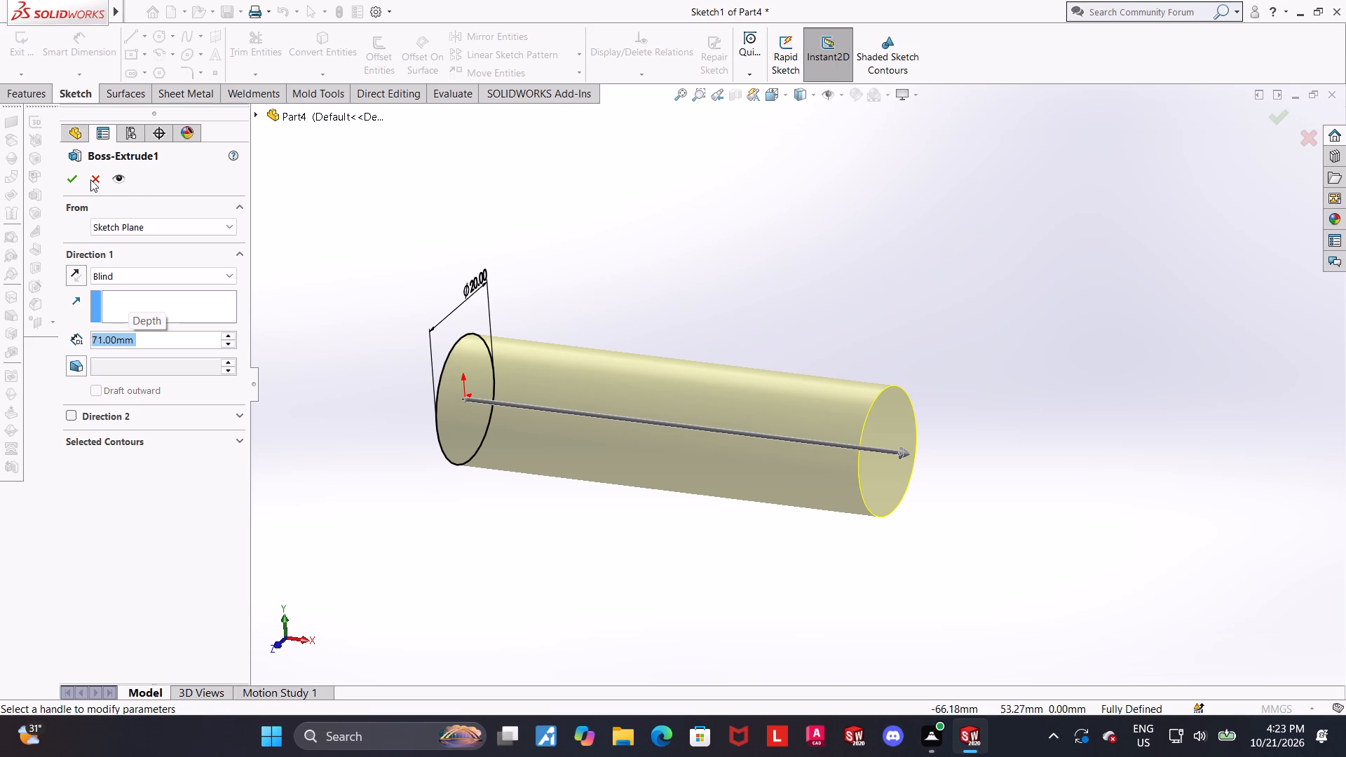
click(74, 182)
click(761, 264)
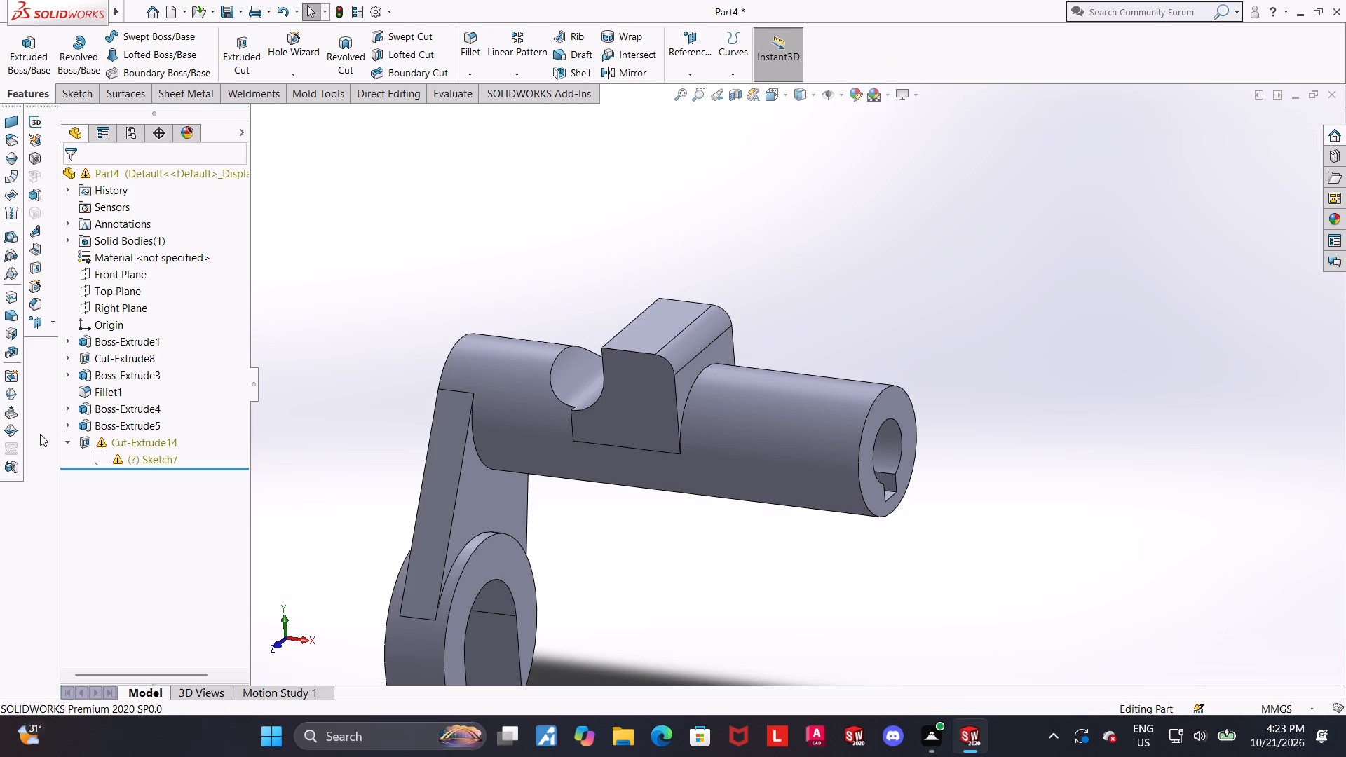
Reopen the U-slot cut's sketch and delete the conflicting Vertical relation on the slot's arc centre.
click(107, 455)
click(117, 415)
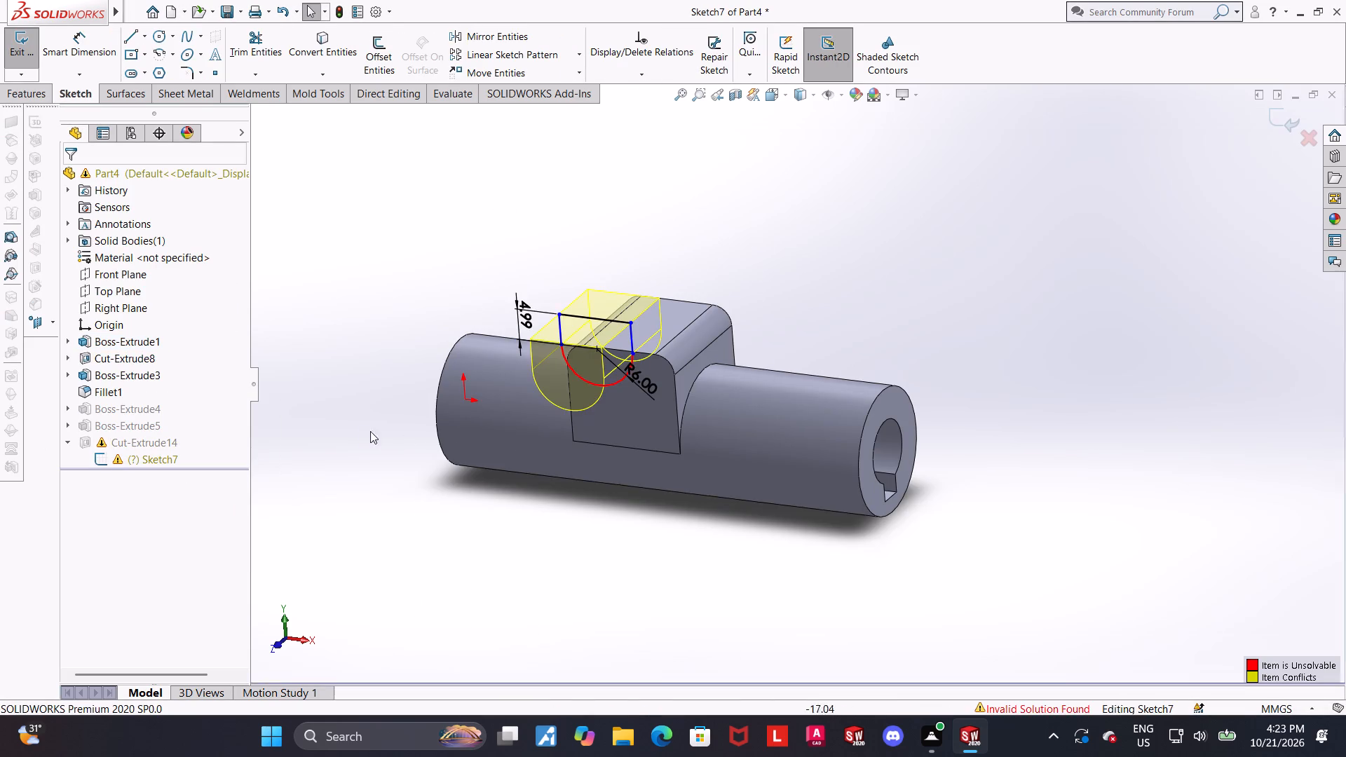
middle_drag(481, 450, 510, 355)
click(778, 93)
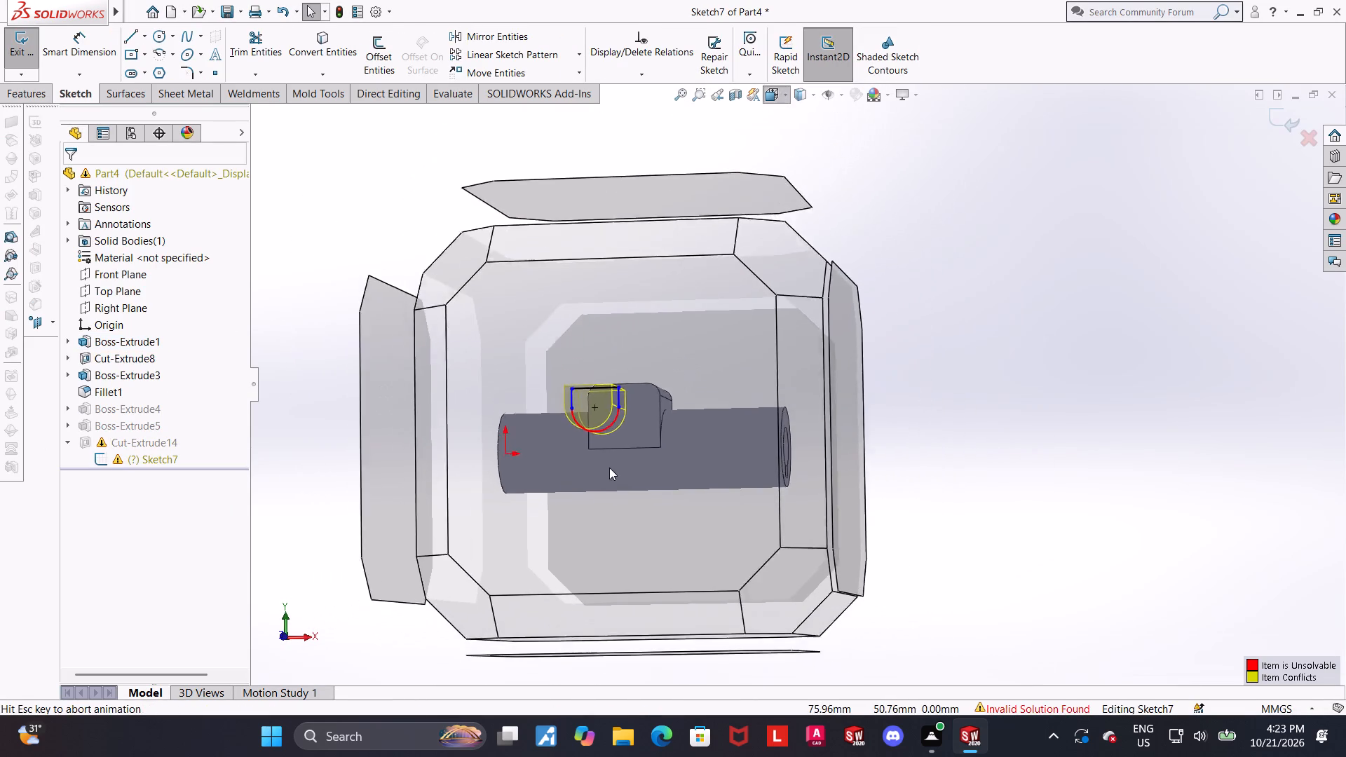
click(606, 469)
scroll(827, 350, down, 1)
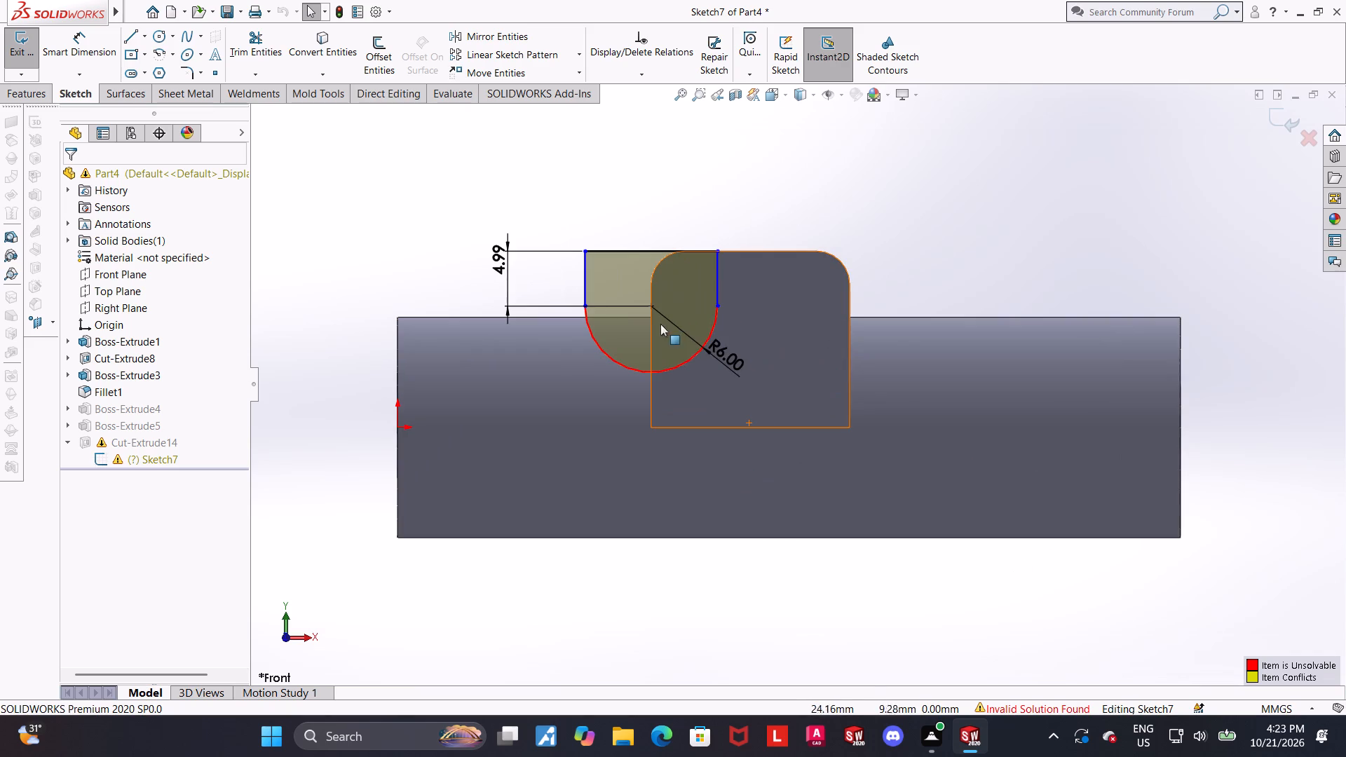
click(653, 306)
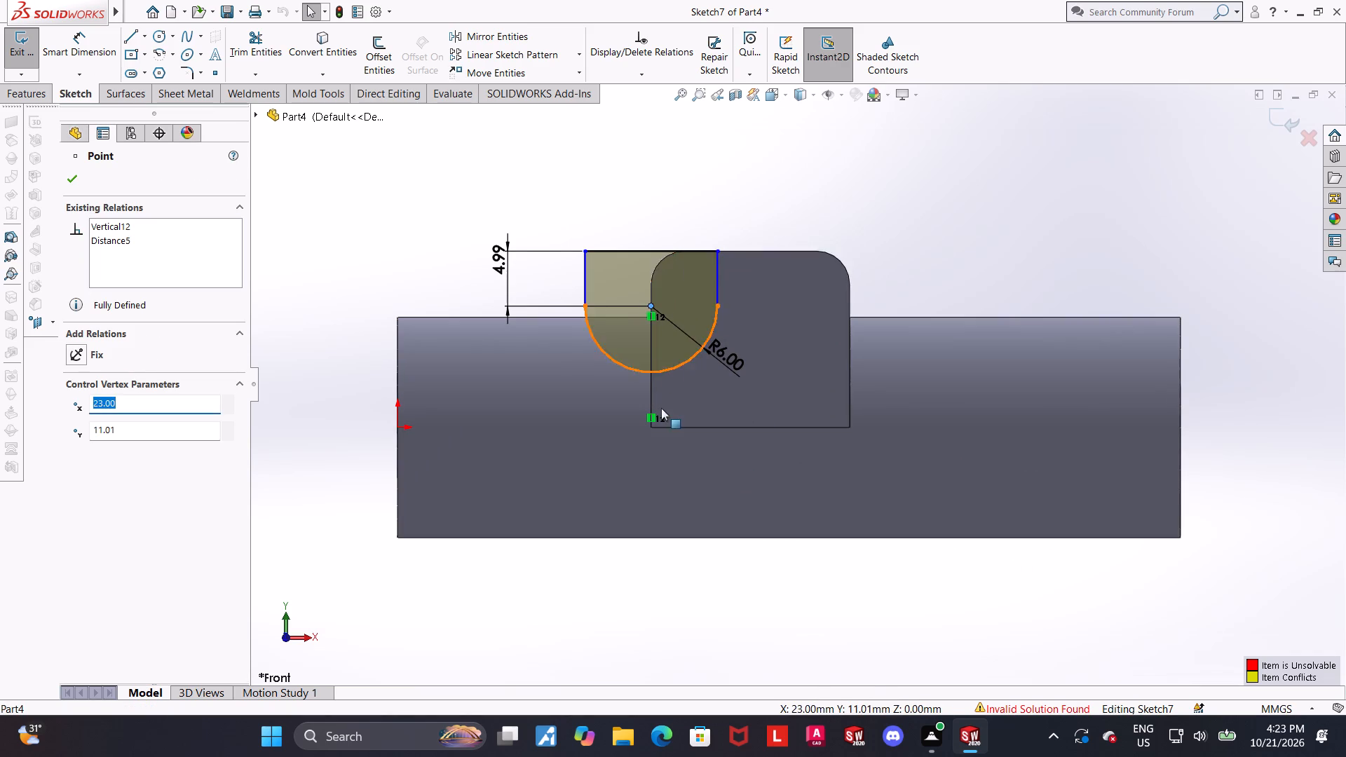
right_click(653, 421)
click(726, 601)
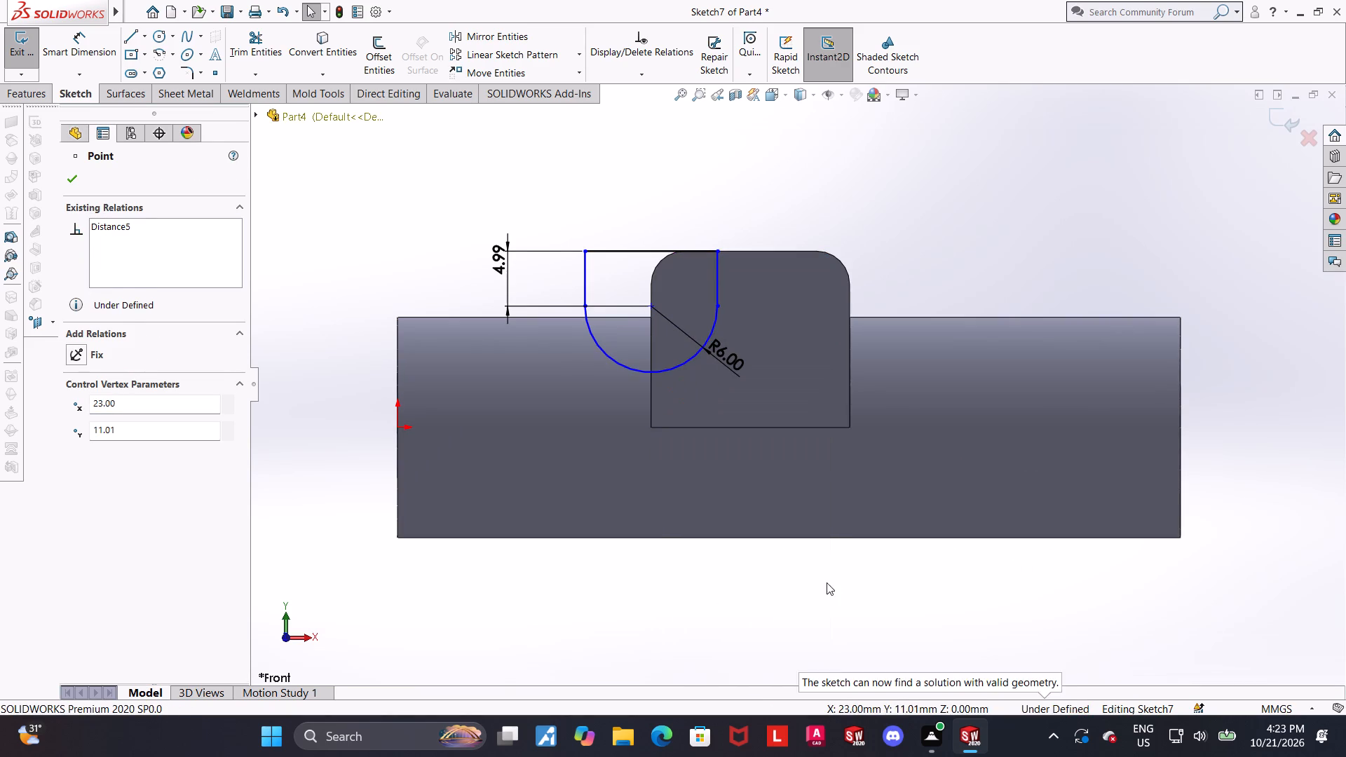
click(841, 582)
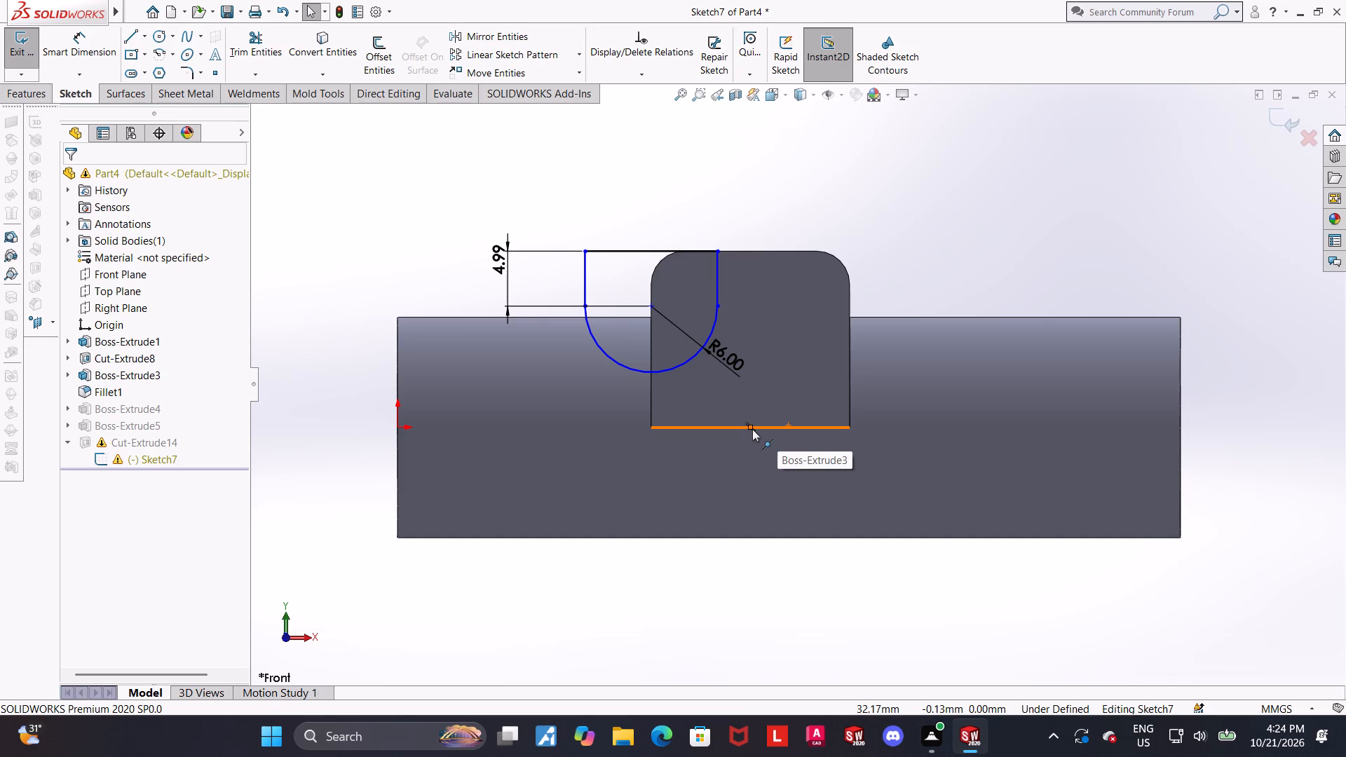
Add a Vertical relation between the slot's arc centre and the midpoint of the boss block's bottom edge, and finish the sketch.
click(752, 429)
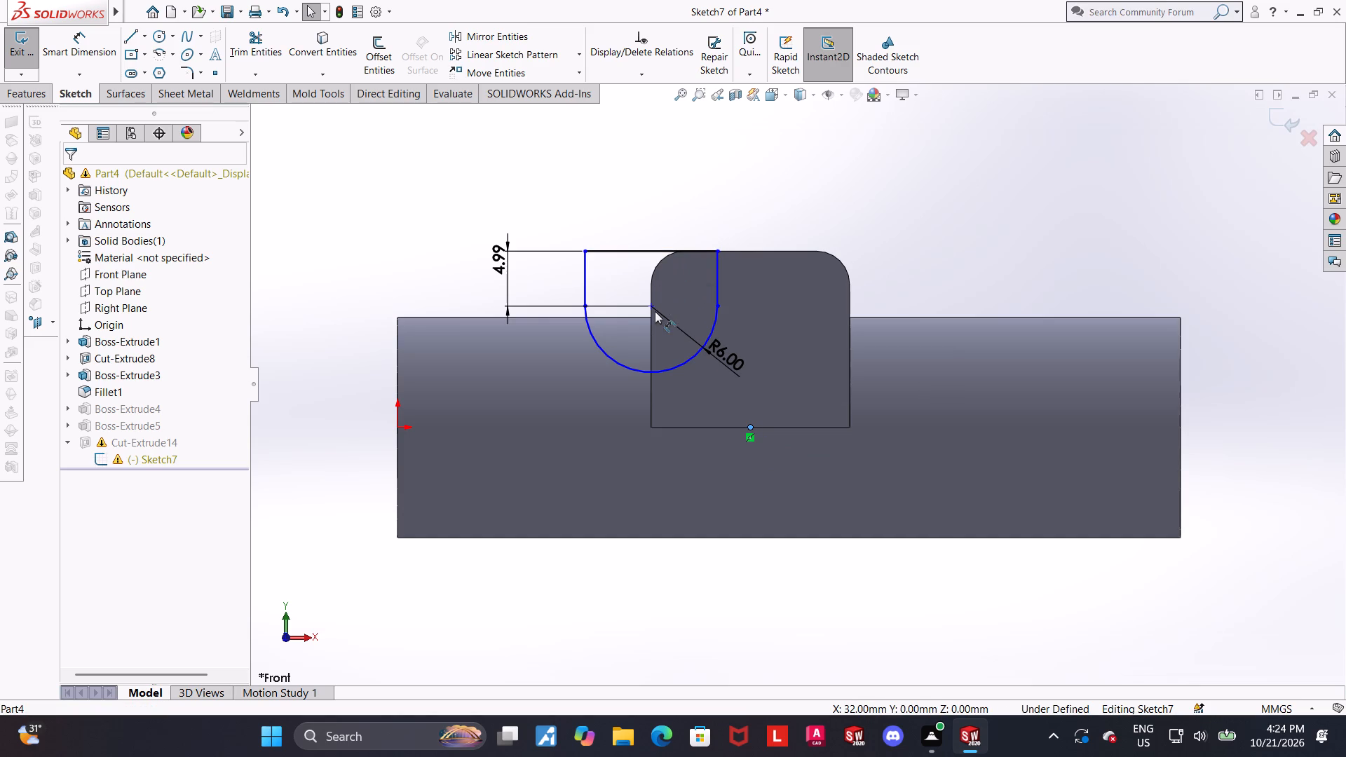
ctrl+click(648, 307)
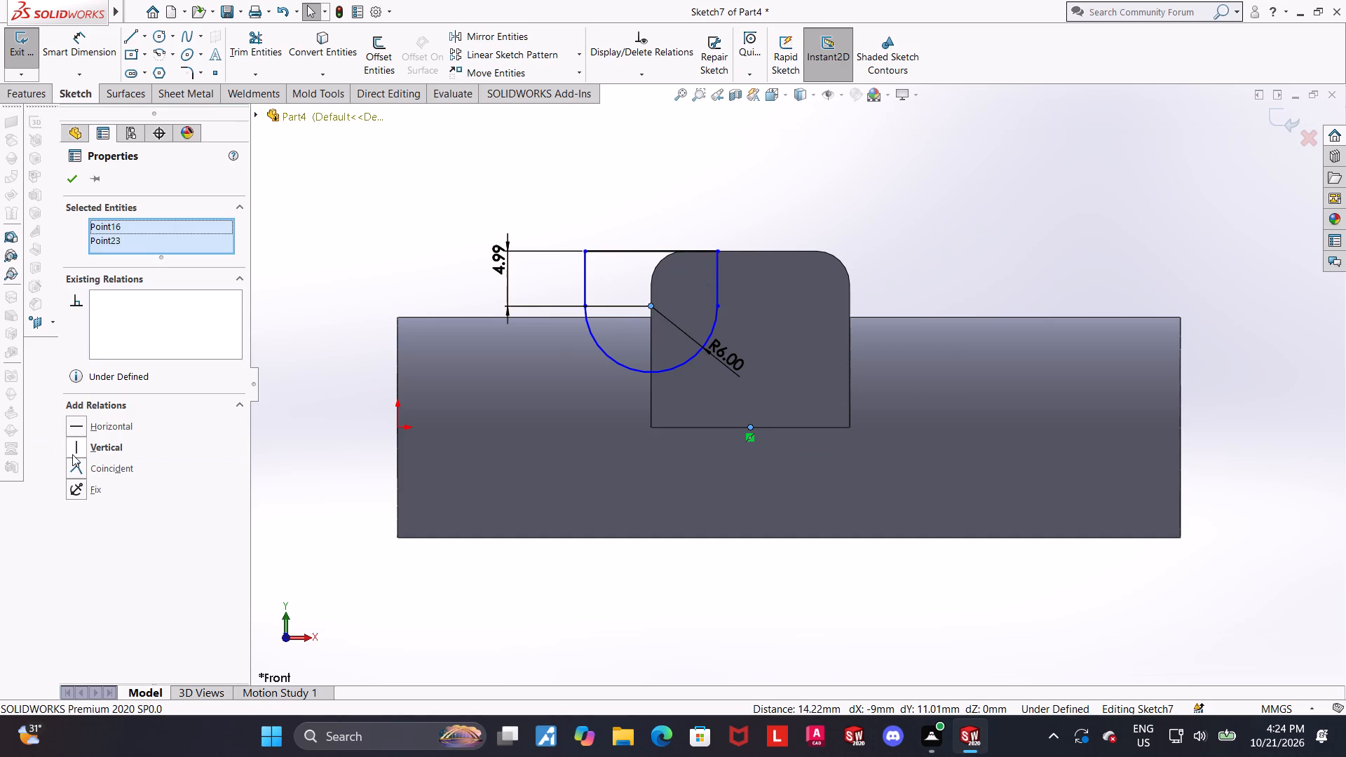
click(72, 448)
click(74, 181)
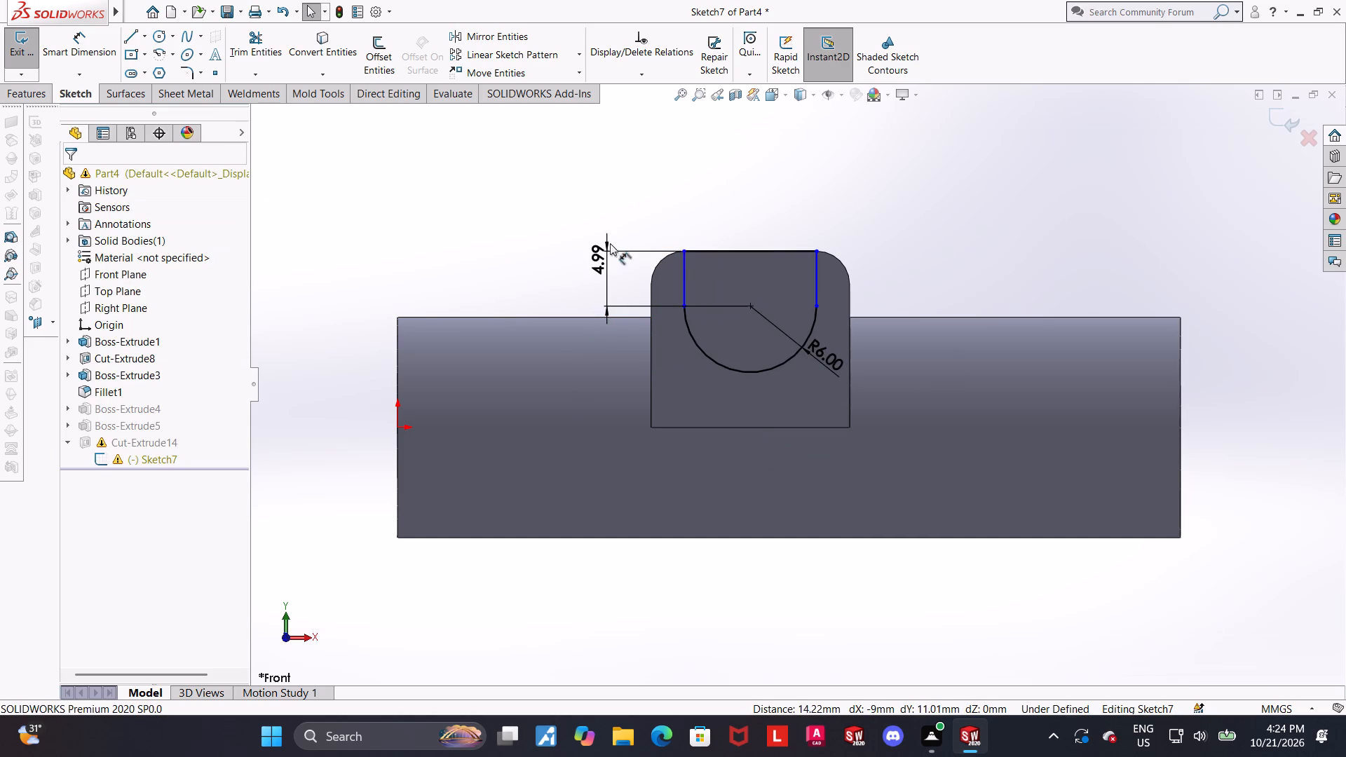
middle_drag(913, 244, 905, 246)
click(1267, 118)
Apply a yellow colour from the standard swatches to the whole part's appearance.
middle_drag(1135, 175, 1115, 200)
scroll(1115, 207, up, 3)
key(ctrl+7)
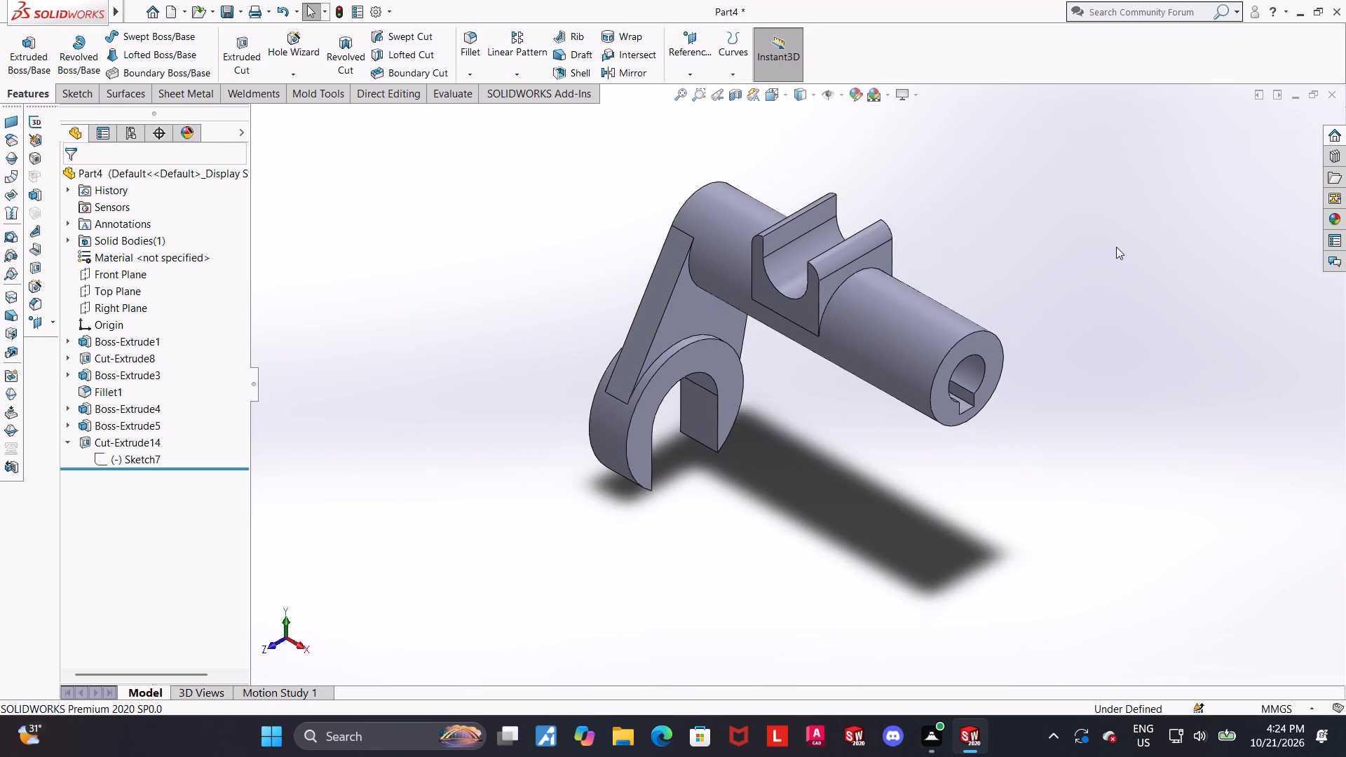
scroll(1065, 236, down, 1)
scroll(688, 236, down, 1)
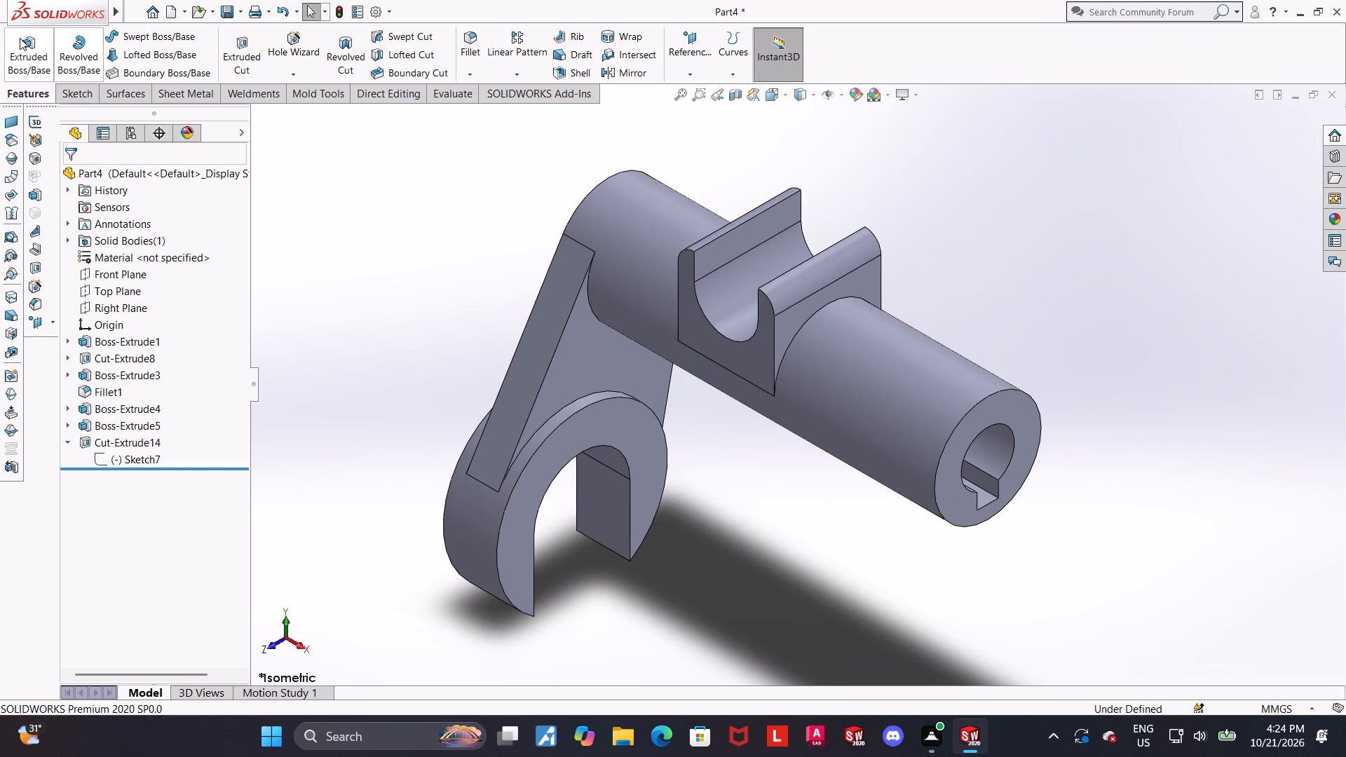
right_click(134, 166)
click(163, 149)
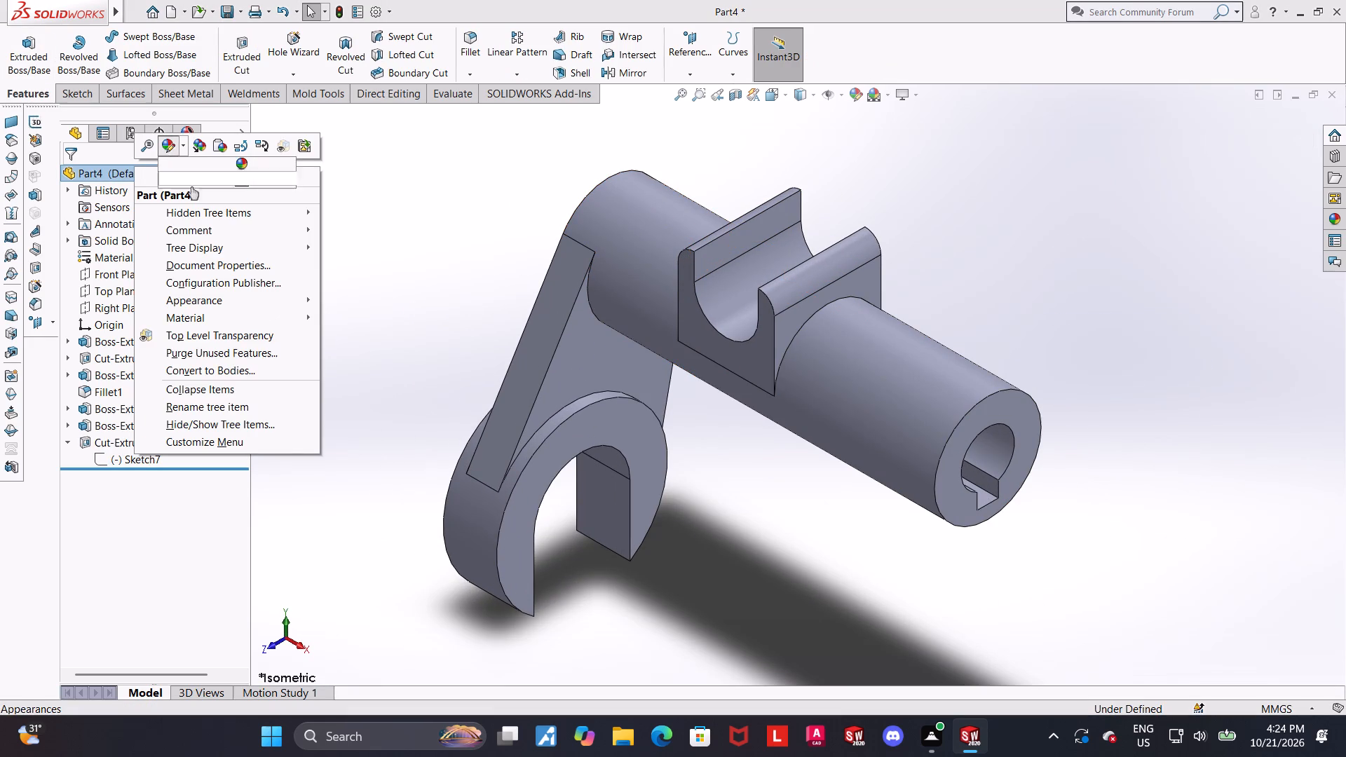
click(172, 145)
click(240, 181)
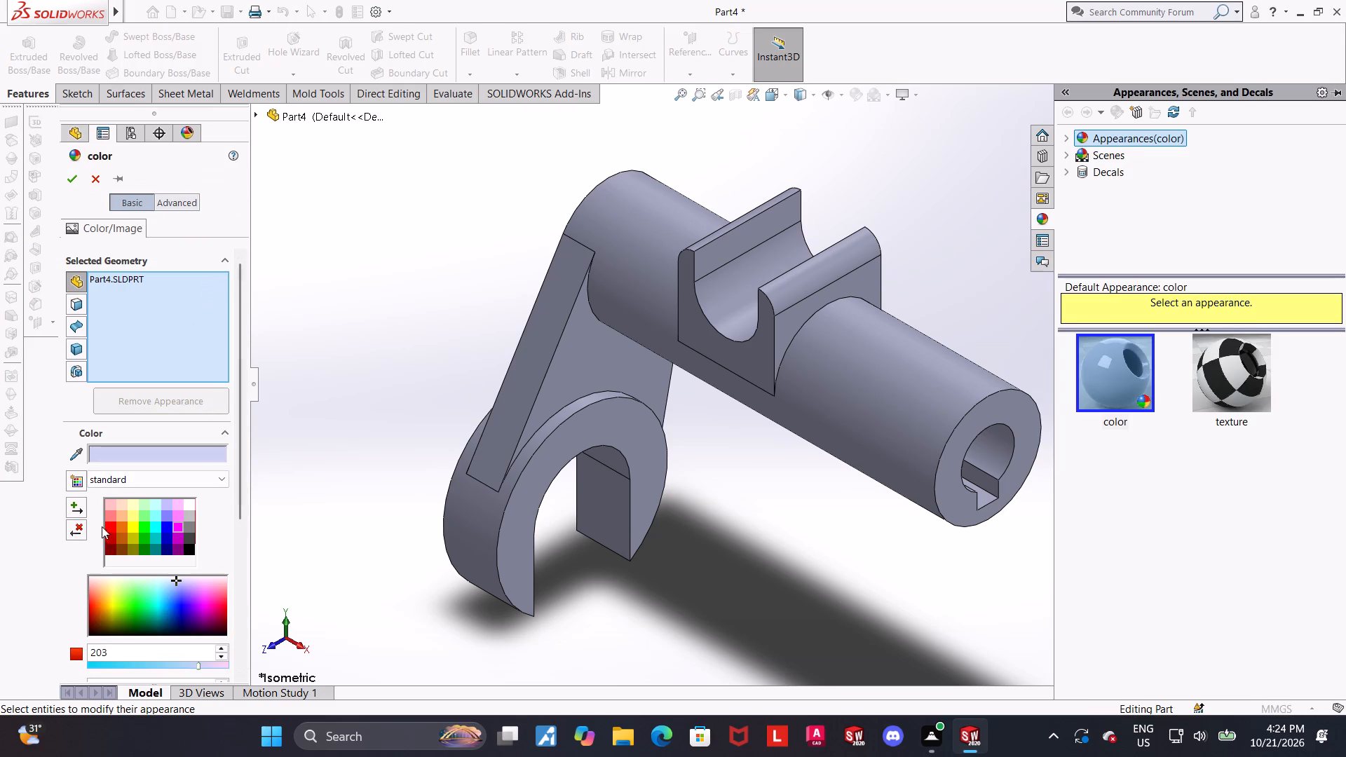
click(137, 526)
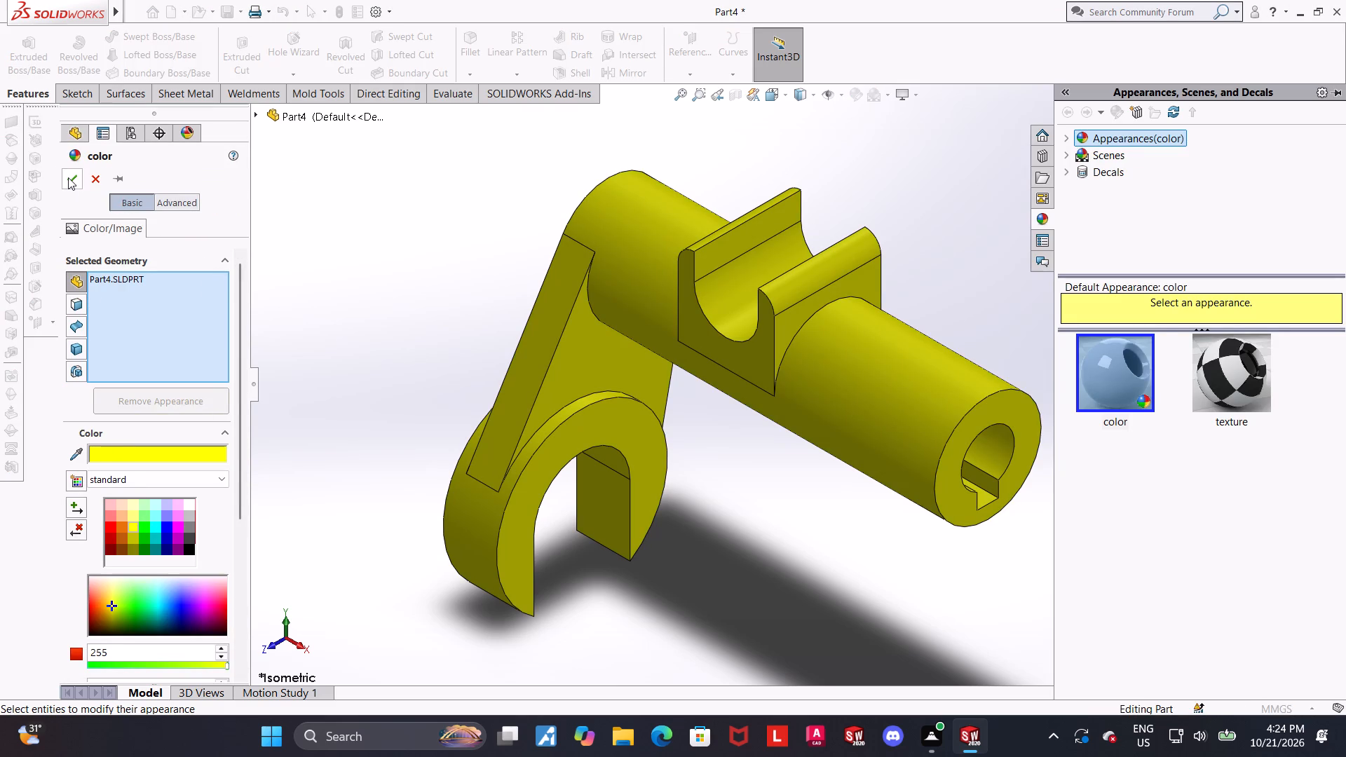
click(68, 177)
click(322, 228)
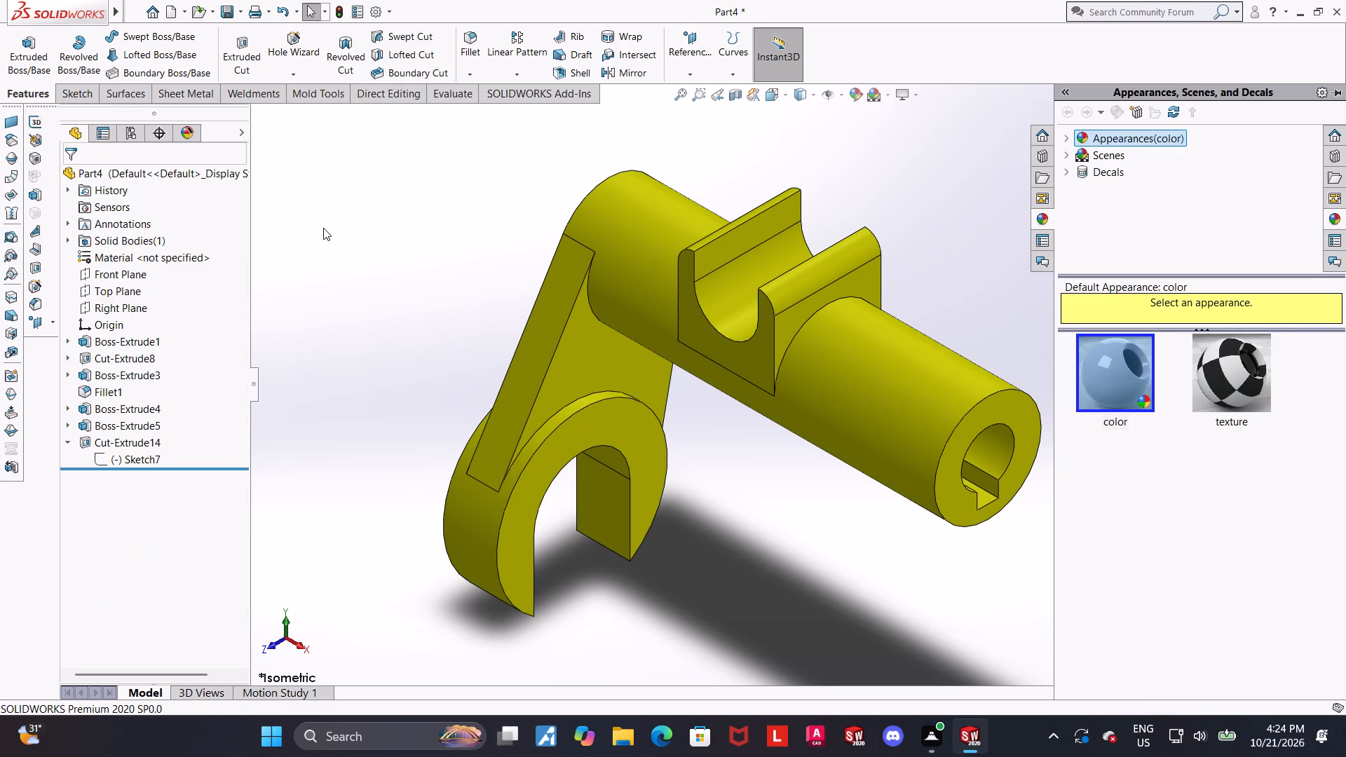
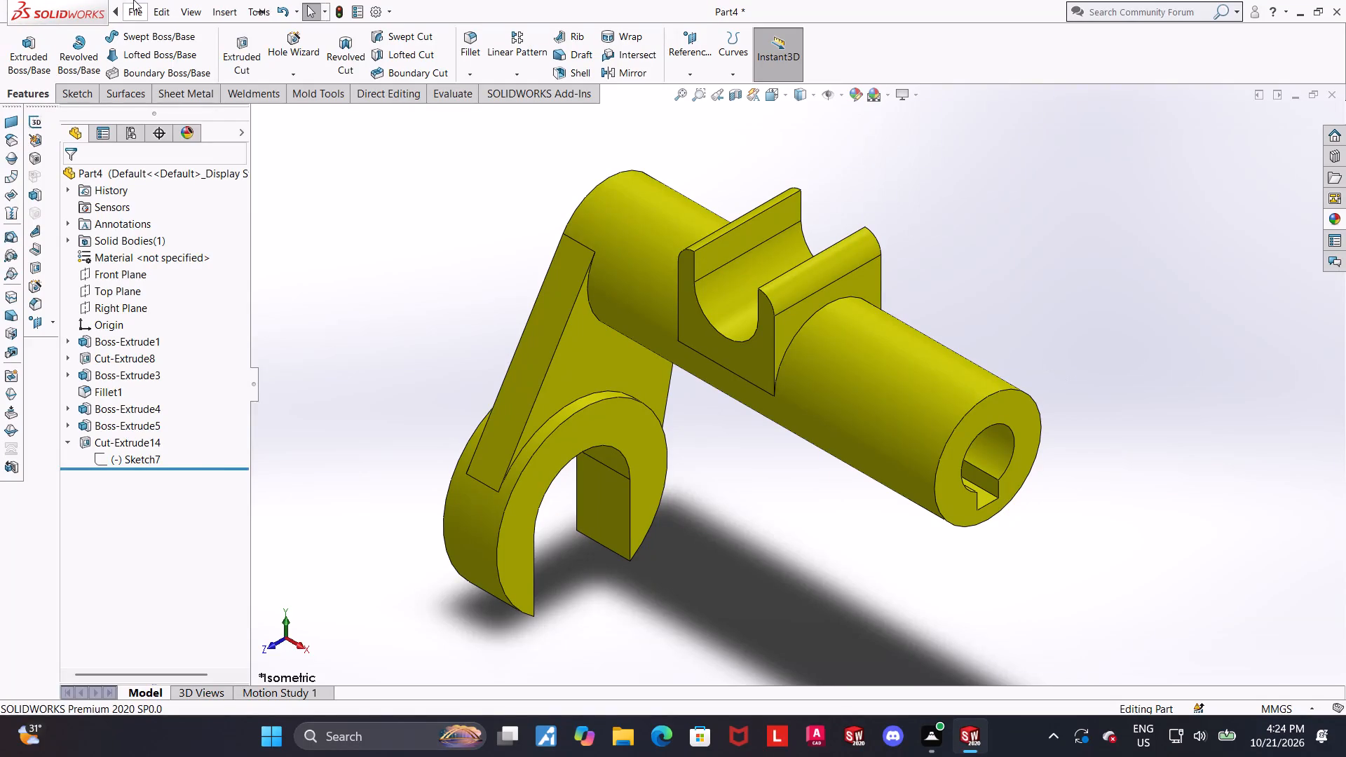
Save the part under the file name "clamping rocker arm".
click(176, 188)
text(clamping rocker arm)
key(Return)
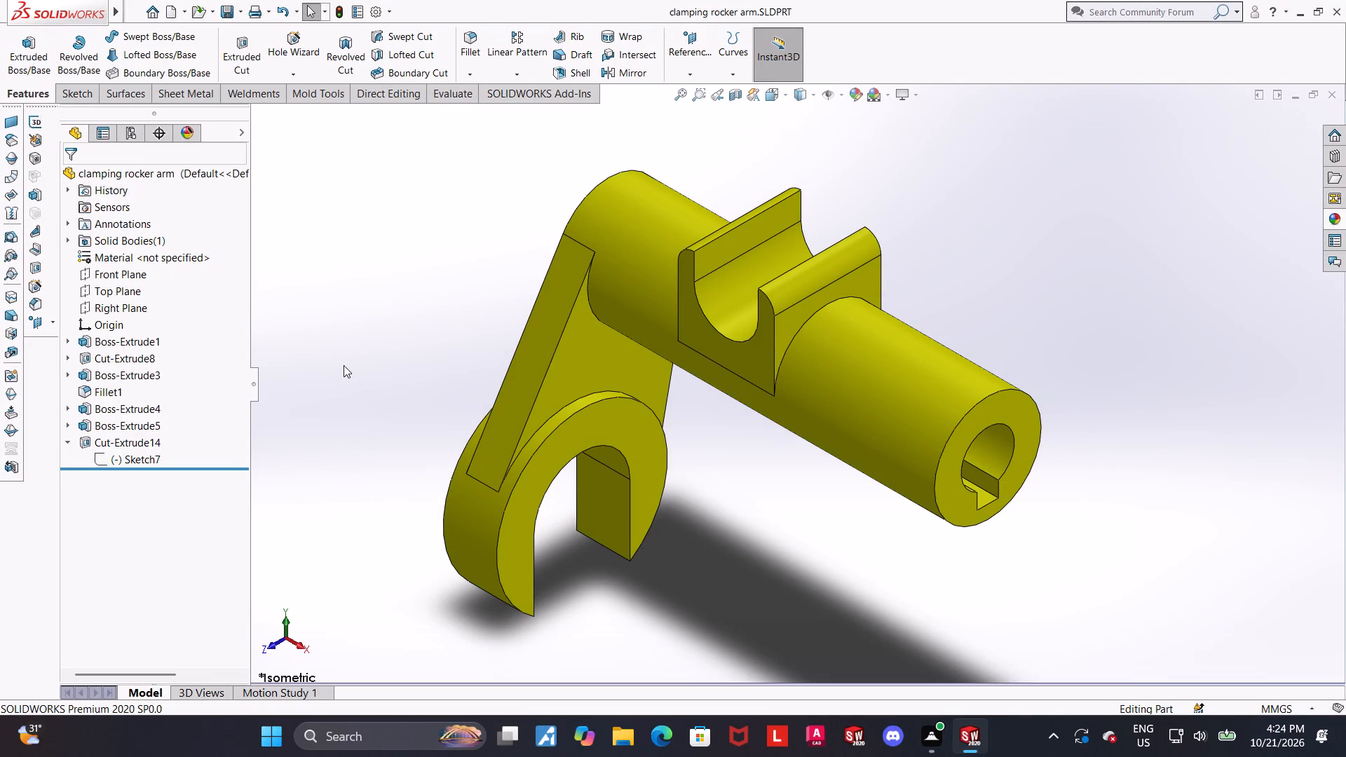
Save a copy of the part in Adobe Portable Document Format (*.pdf) in the Downloads folder, keeping the clamping rocker arm name.
click(179, 190)
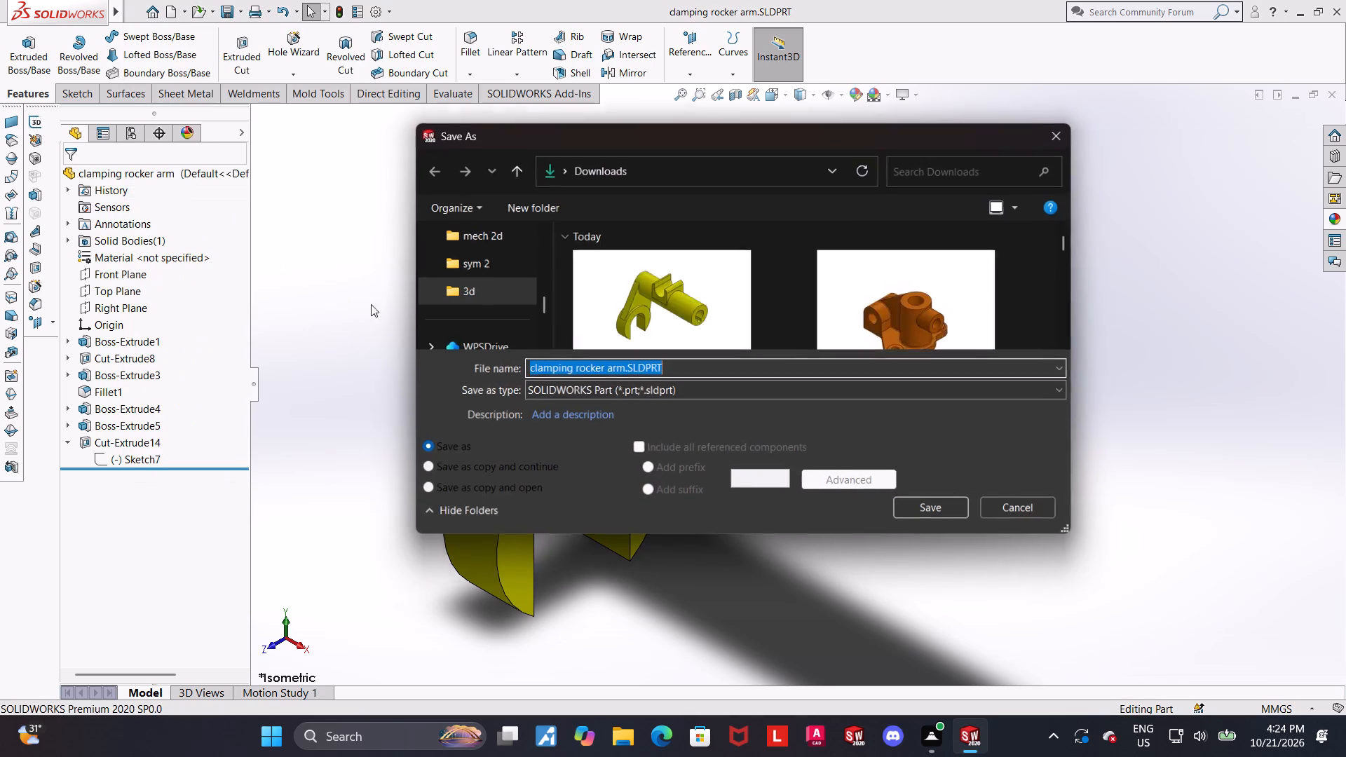
click(559, 393)
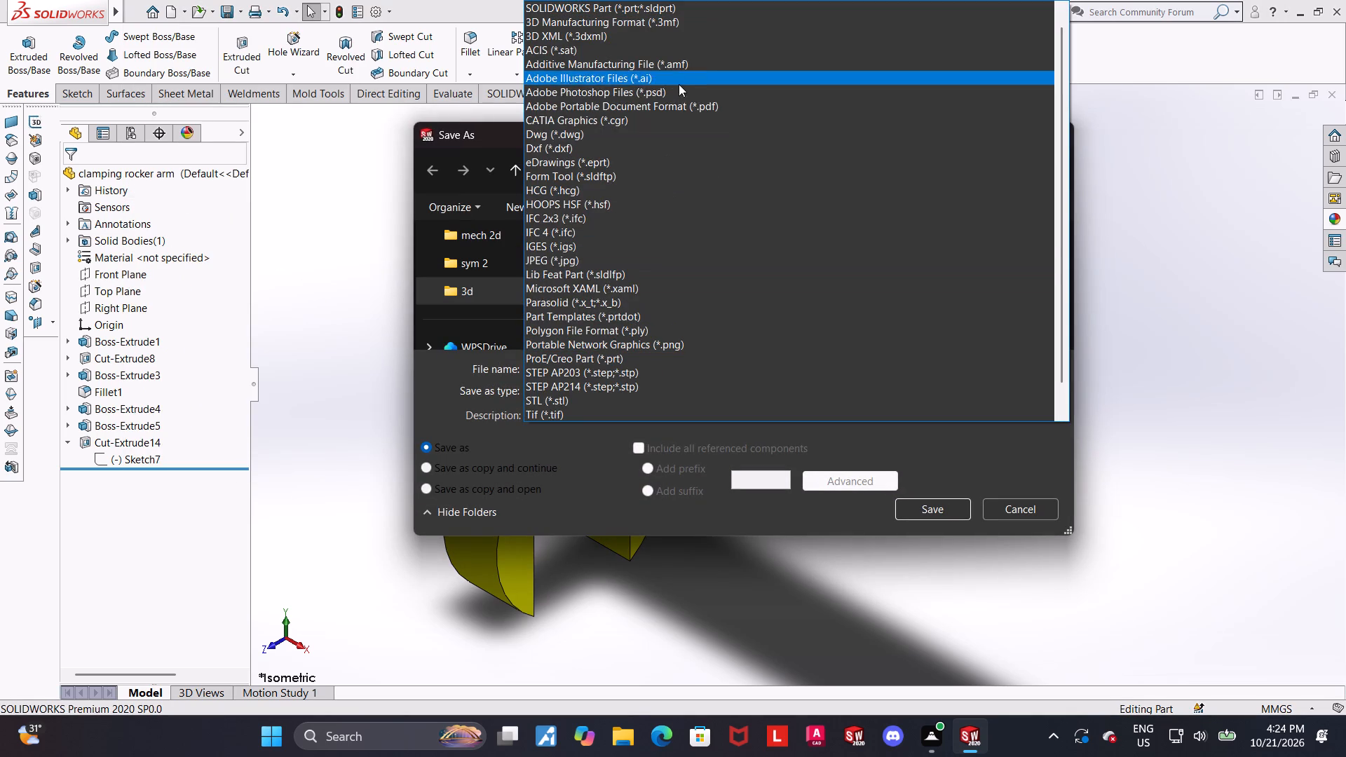
click(685, 104)
click(933, 540)
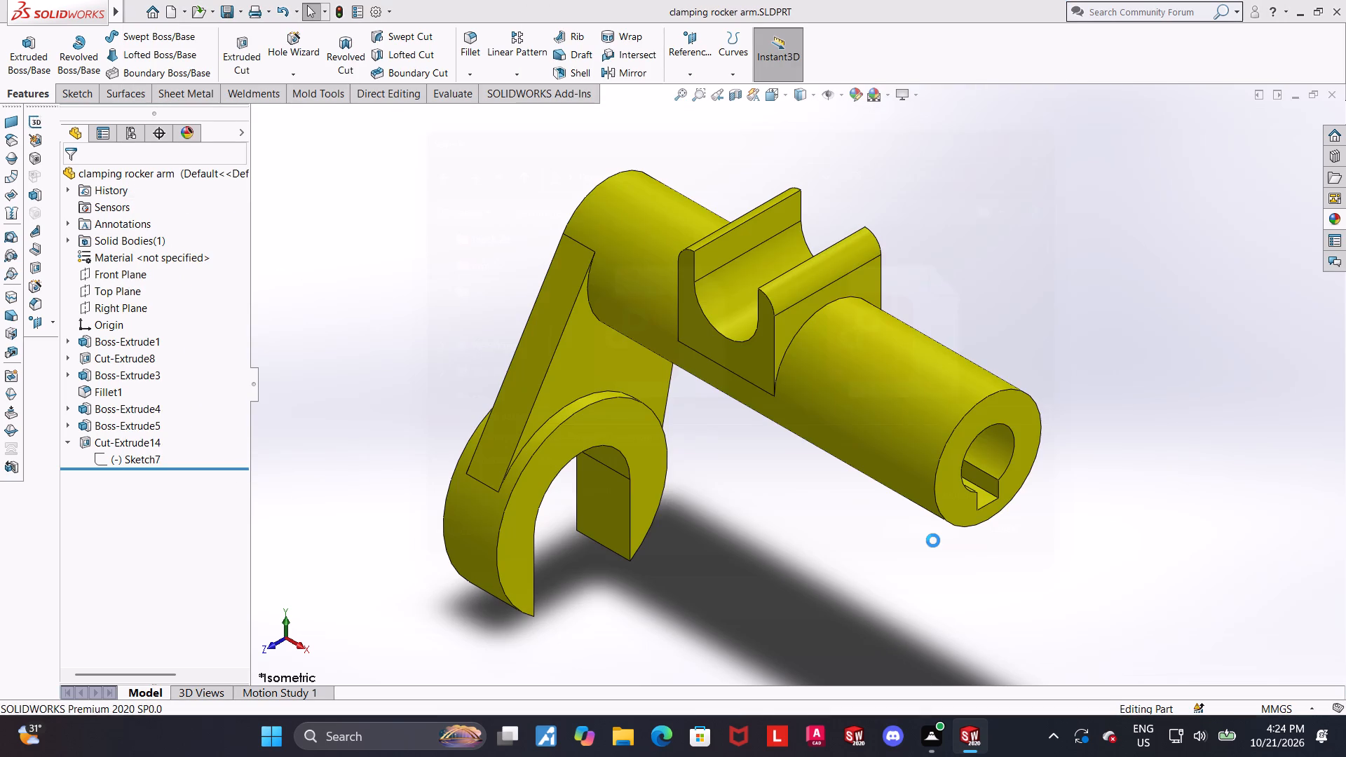